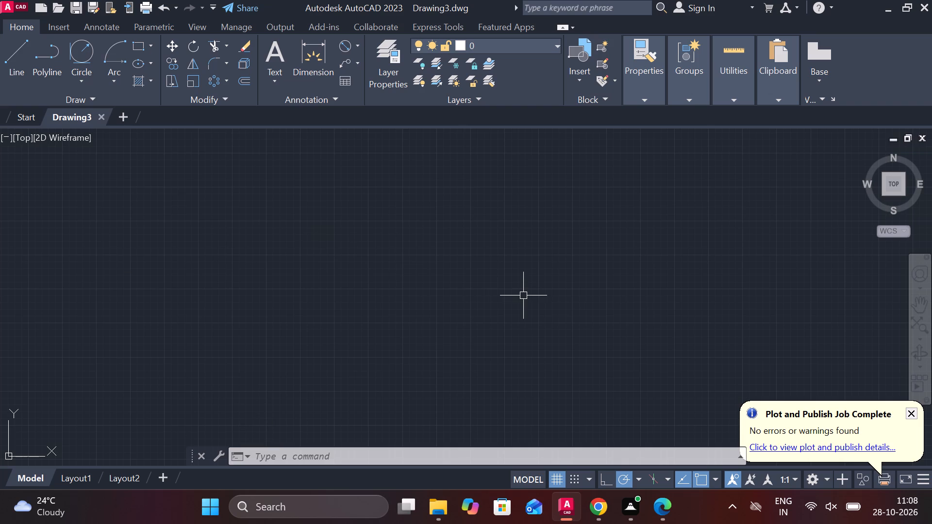
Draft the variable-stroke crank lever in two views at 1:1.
Turn on log file recording for the drawing session with the LOGFILEON command.
text(LOG)
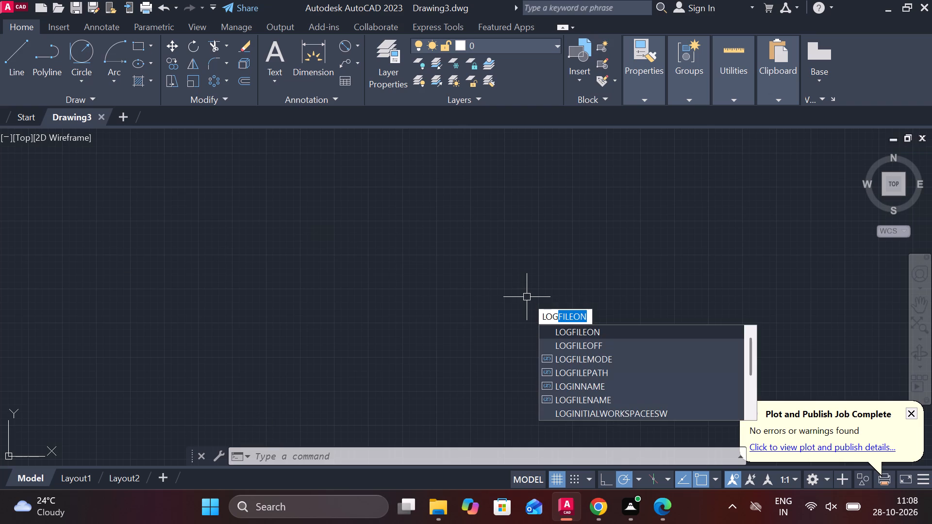
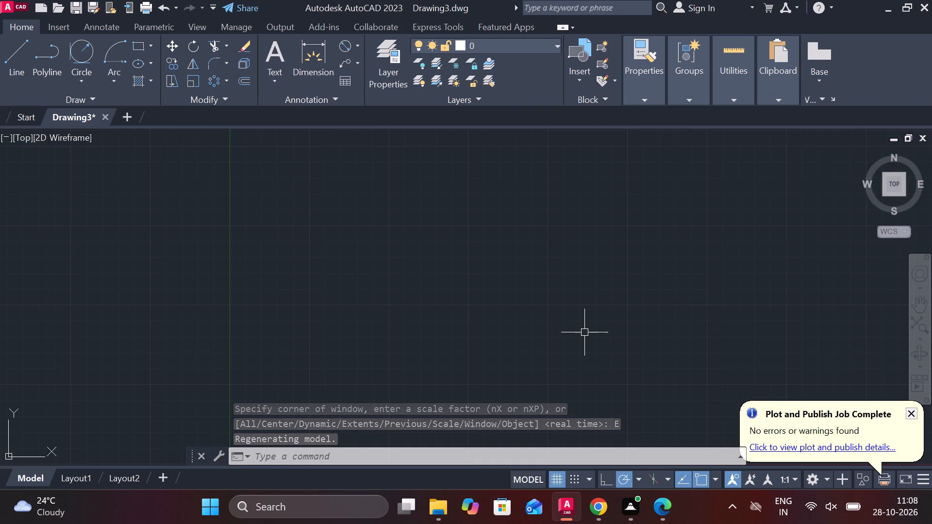
Draw a circle with a diameter of 84 in the empty area near the middle of the drawing.
middle_drag(549, 325, 540, 325)
key(c)
key(space)
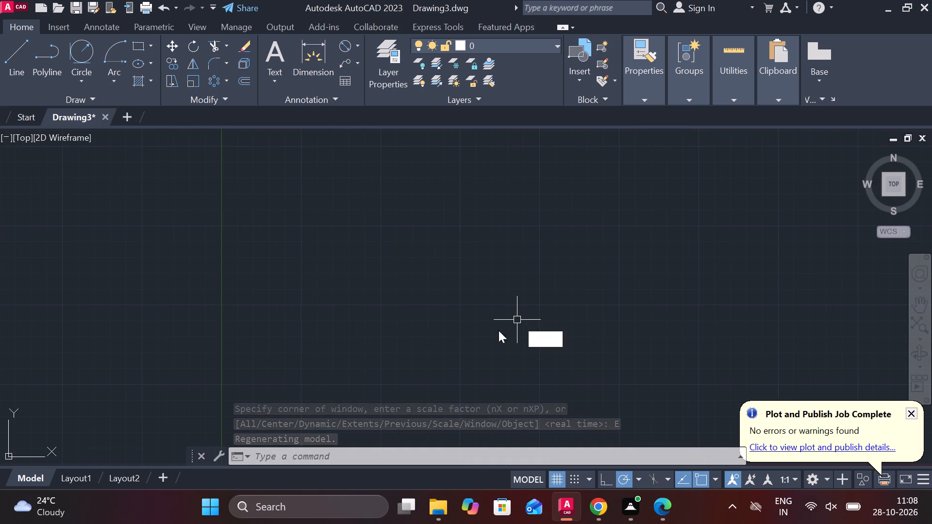
click(497, 291)
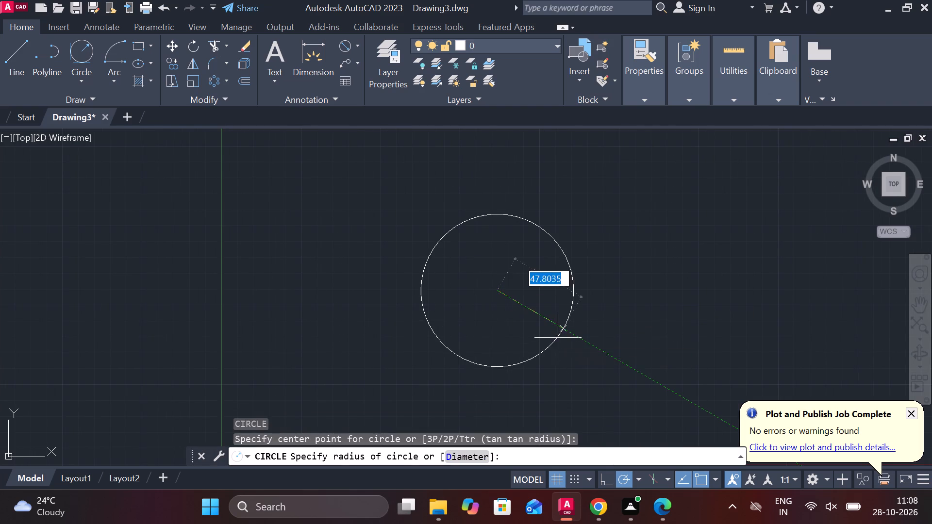
text(D)
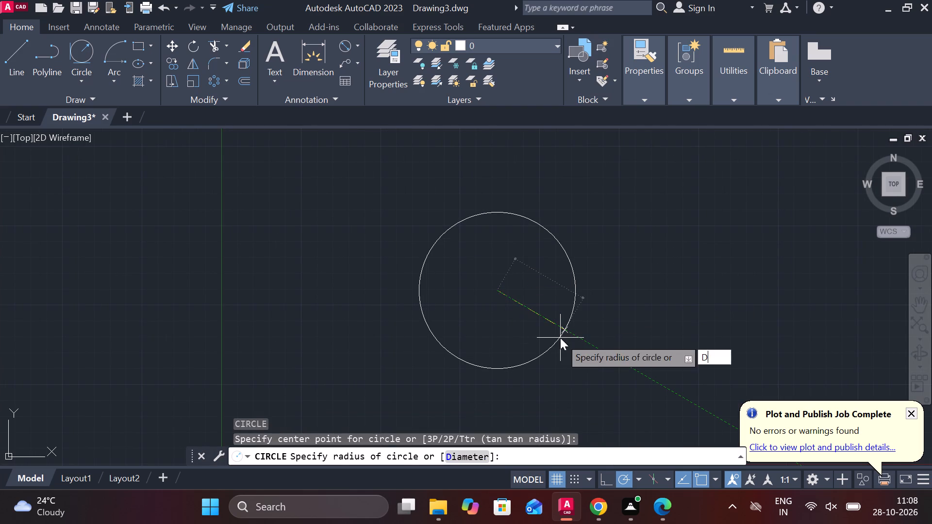
key(space)
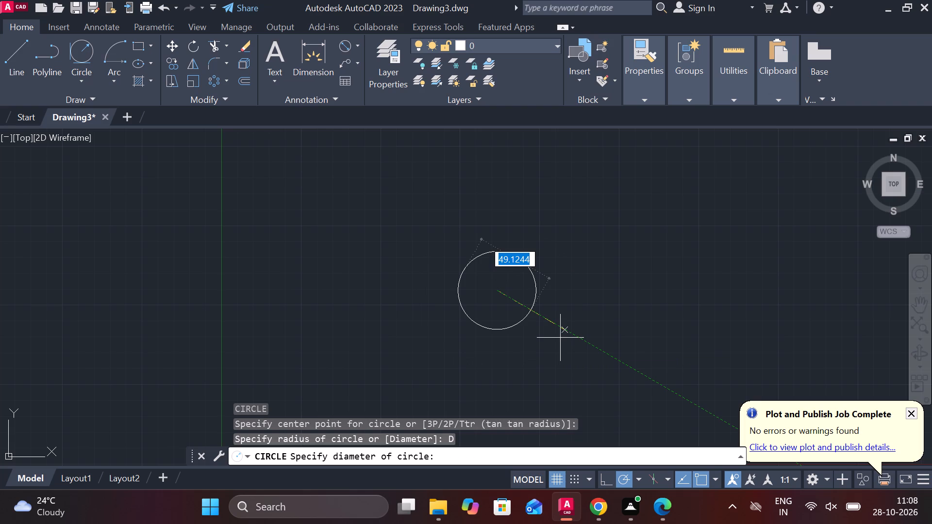
key(8)
text(4)
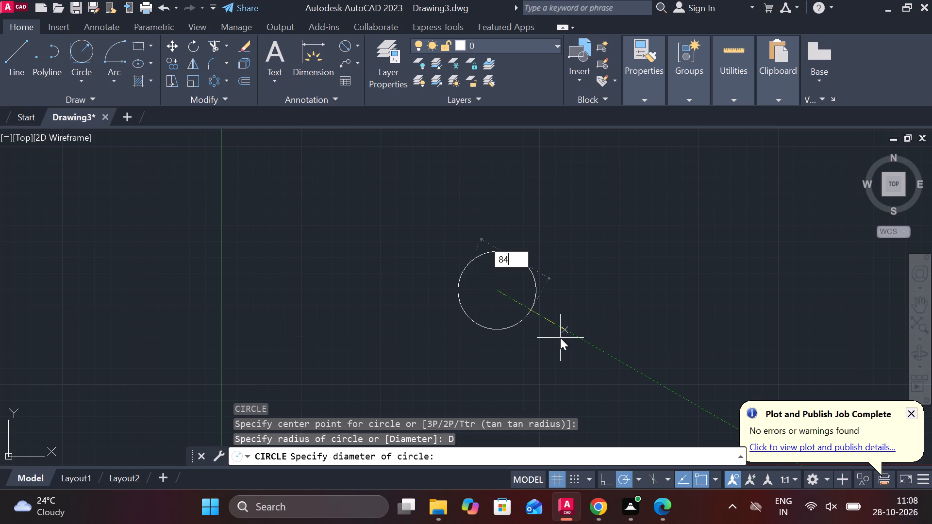
key(space)
middle_drag(598, 311, 529, 344)
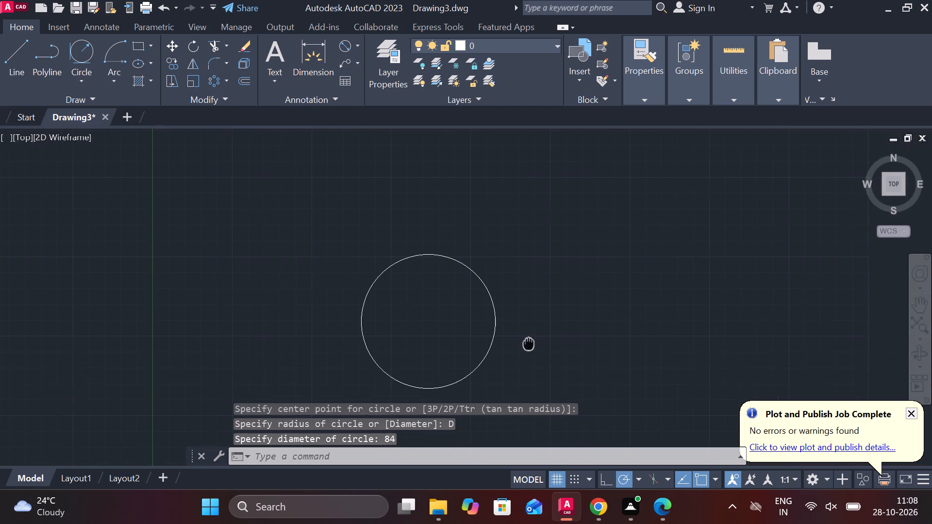
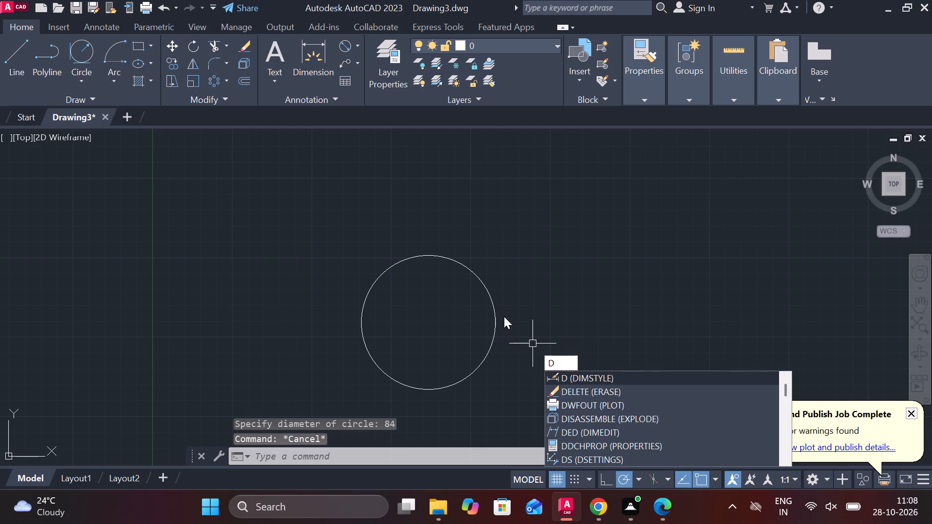
Draw a circle with a diameter of 55 concentric with the 84-diameter circle.
key(Escape)
text(C)
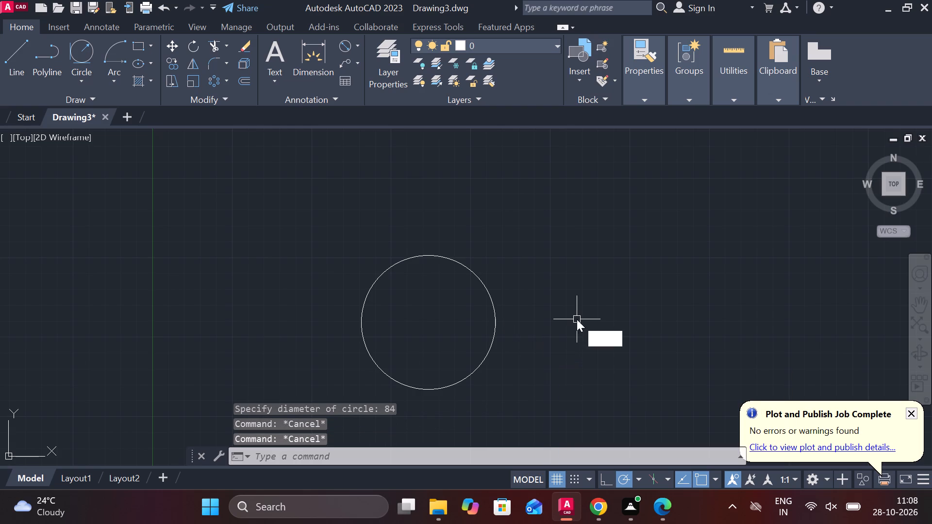
key(space)
click(426, 319)
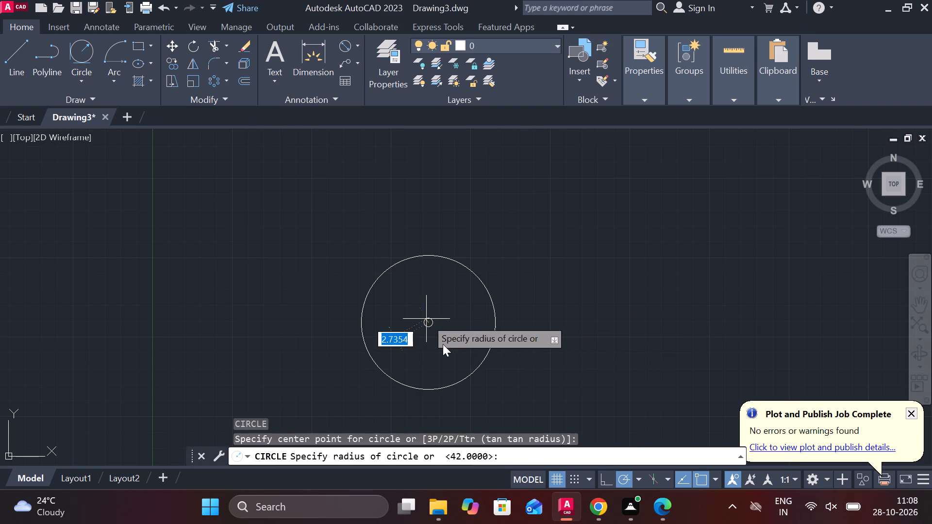
text(D)
key(space)
text(55)
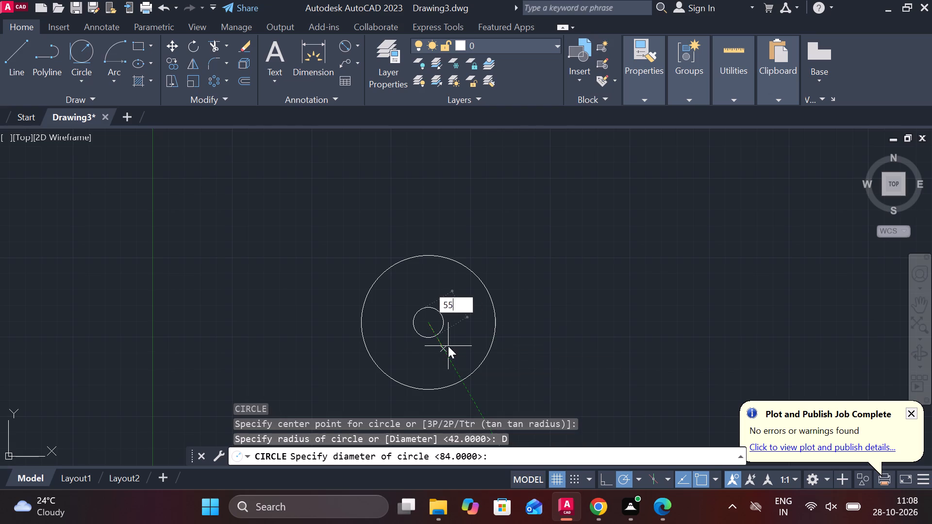
key(space)
key(x)
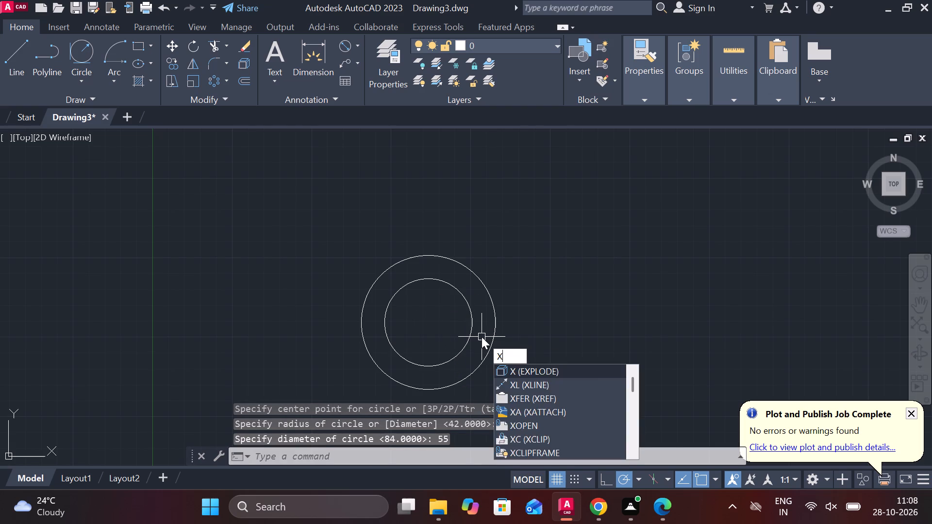
key(Escape)
Draw a third circle with a diameter of 48 on the same centre as the other two.
text(C)
key(space)
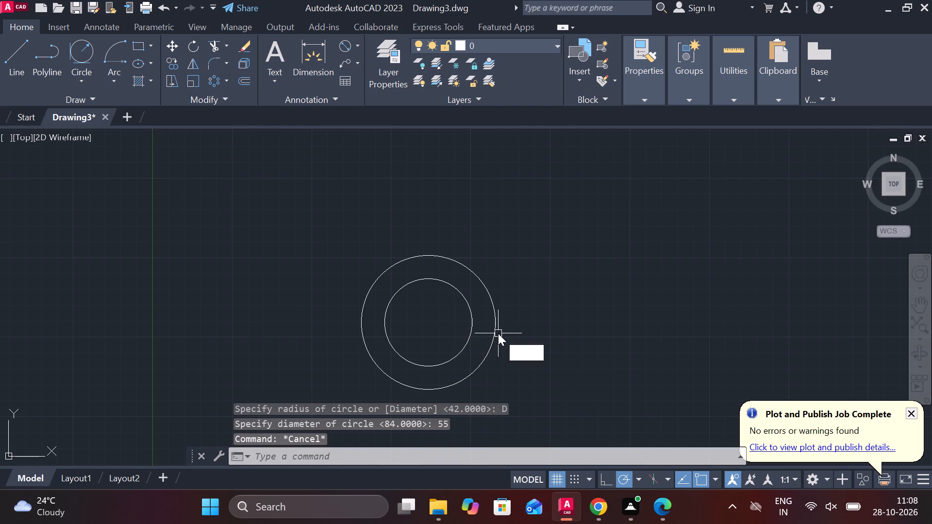
click(432, 323)
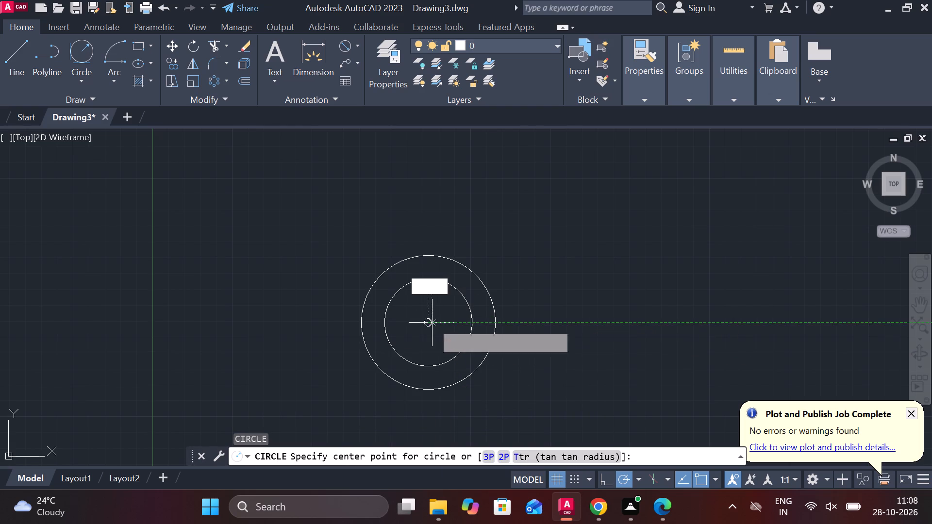
text(D)
key(space)
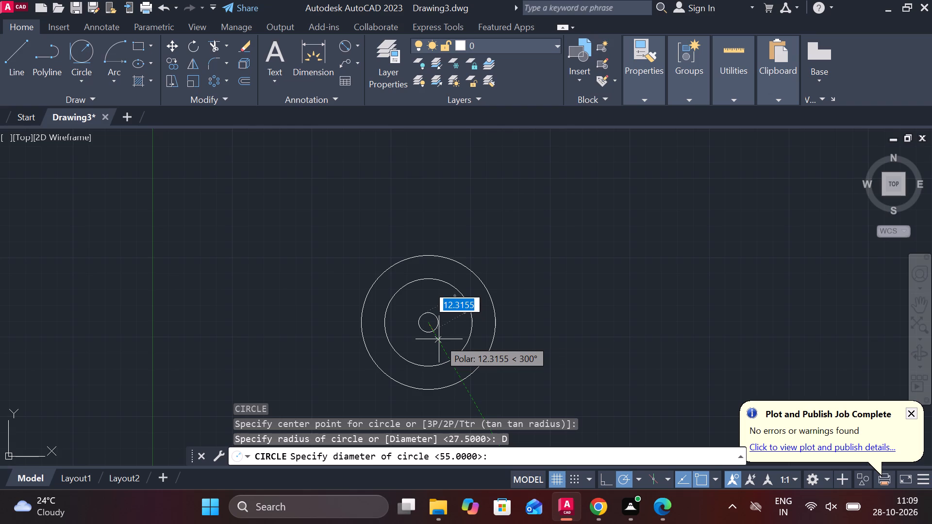
key(4)
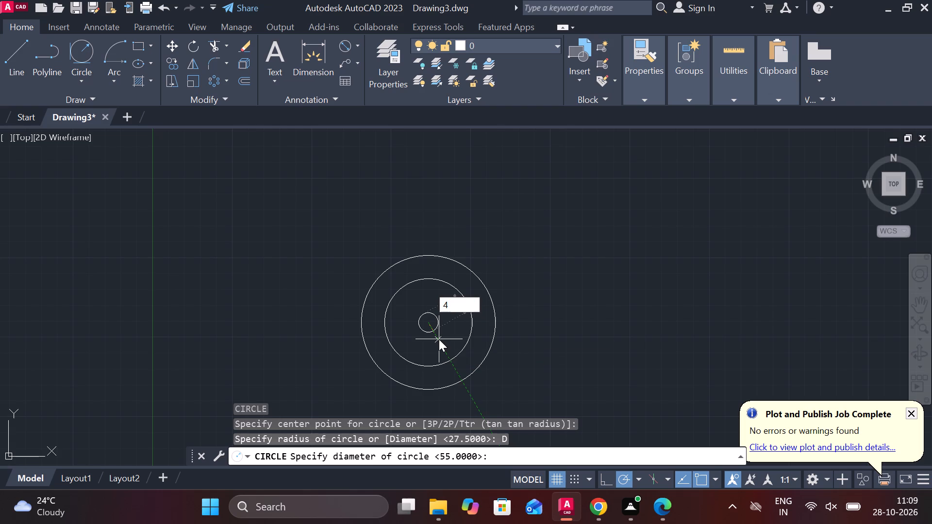
key(8)
key(Return)
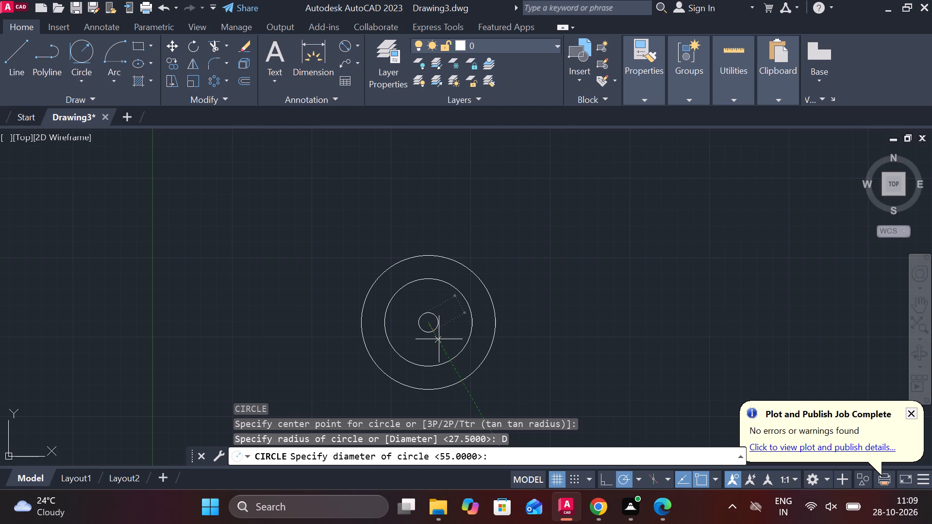
Start a line at the bottom quadrant of the outer circle, directed vertically upward through the common centre.
middle_drag(510, 283, 455, 283)
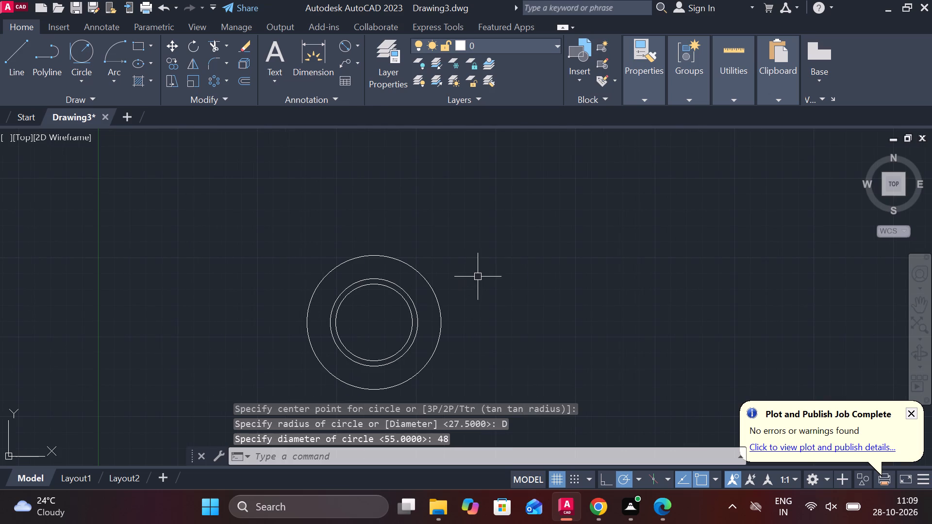
key(Escape)
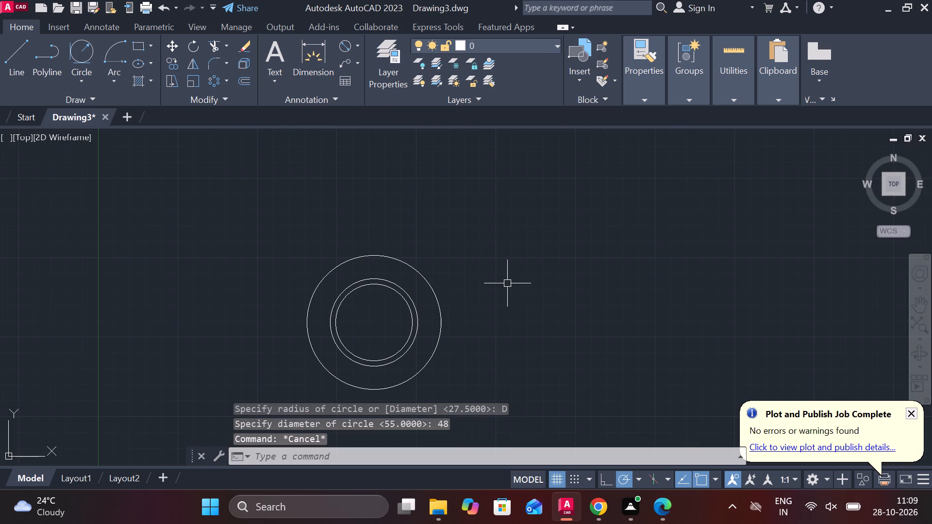
key(l)
key(Return)
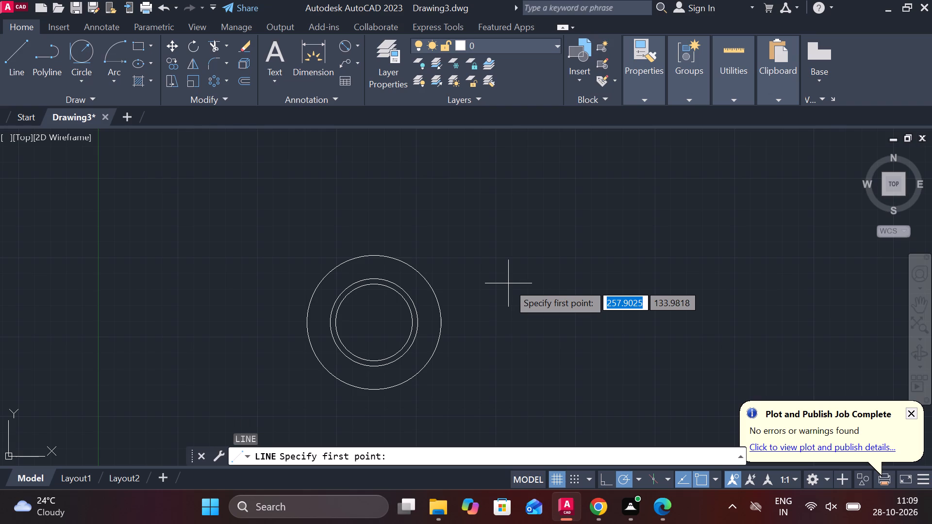
key(Escape)
key(l)
key(Return)
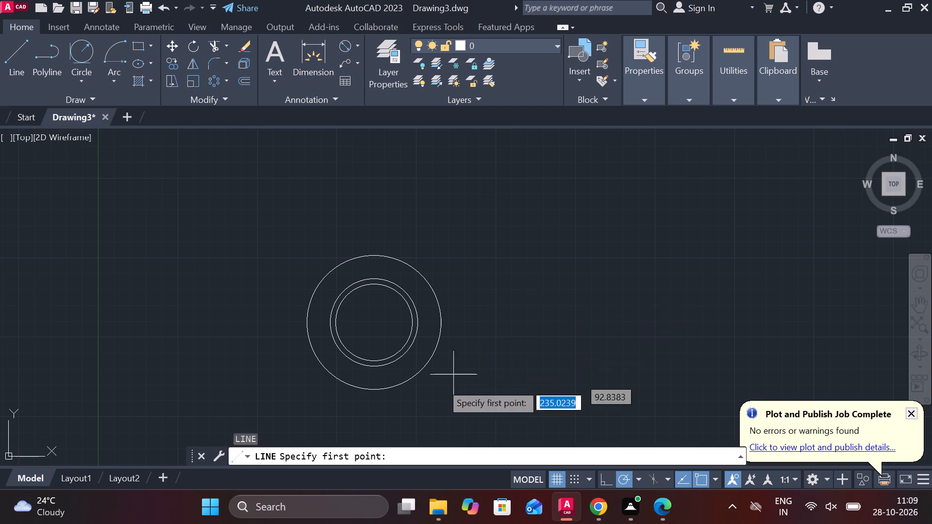
click(376, 392)
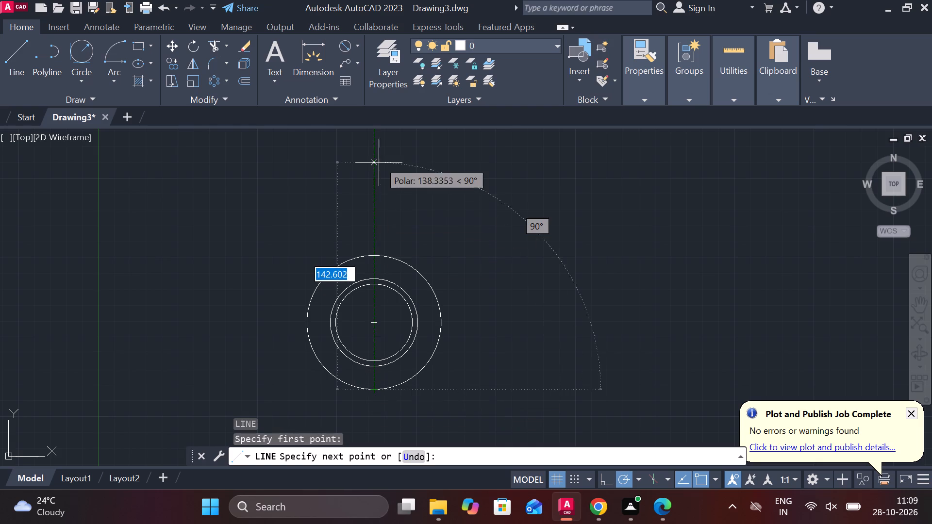
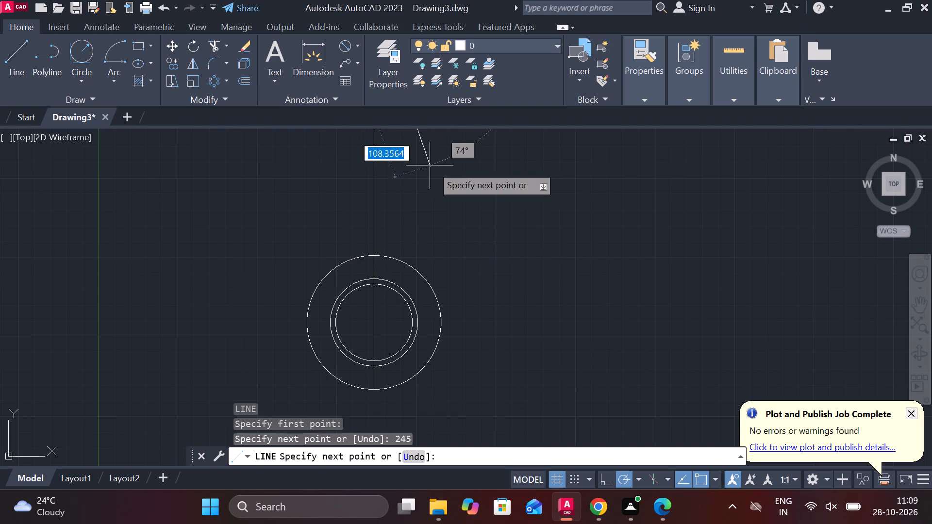
Finish the line command after the single 245-unit vertical segment, adding no further segments.
scroll(436, 163, down, 1)
middle_drag(437, 163, 465, 335)
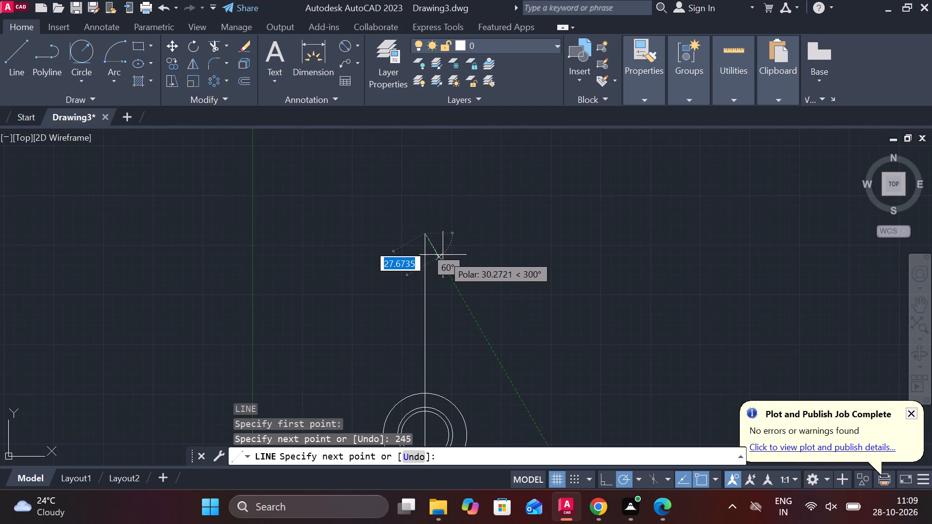
scroll(443, 255, up, 2)
key(Escape)
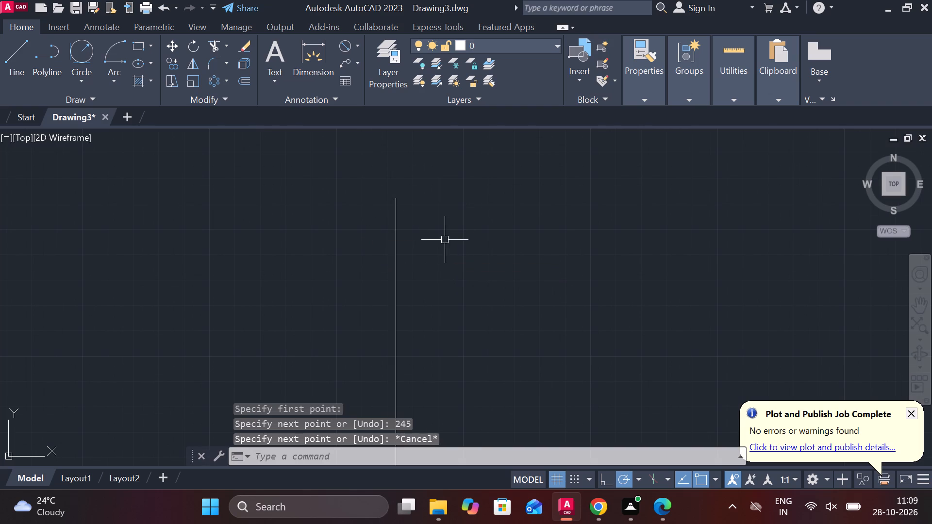
Start a circle centred on the upper endpoint of the vertical line.
text(C)
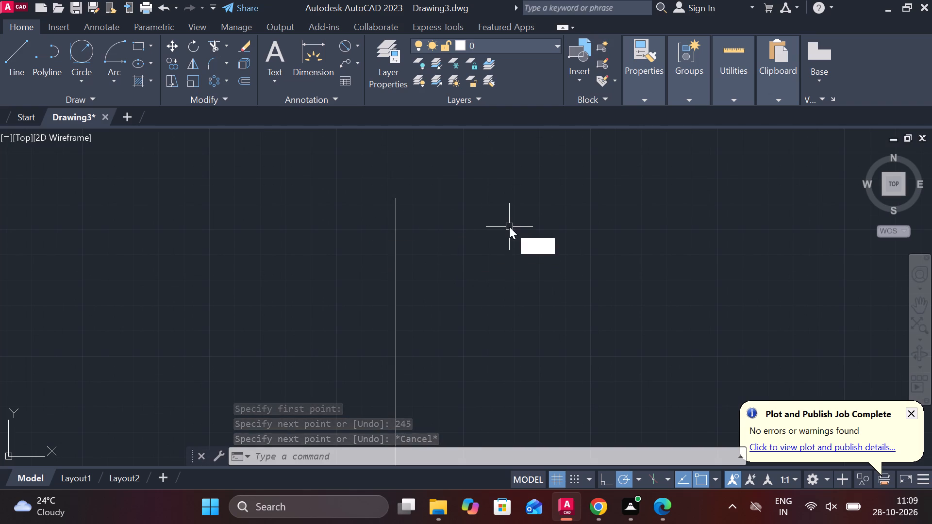
key(space)
click(397, 197)
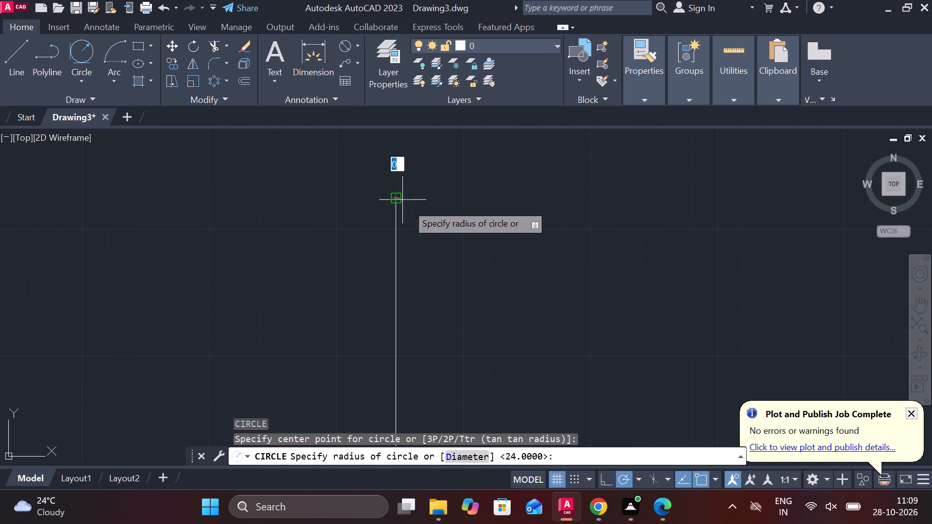
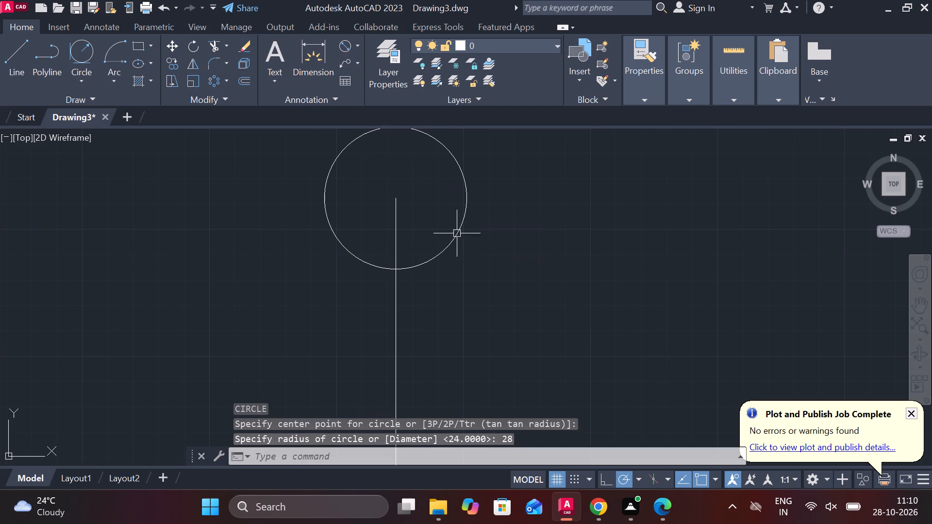
Move the radius 28 circle straight down from the vertical line's upper endpoint, using its centre as the base point.
click(464, 165)
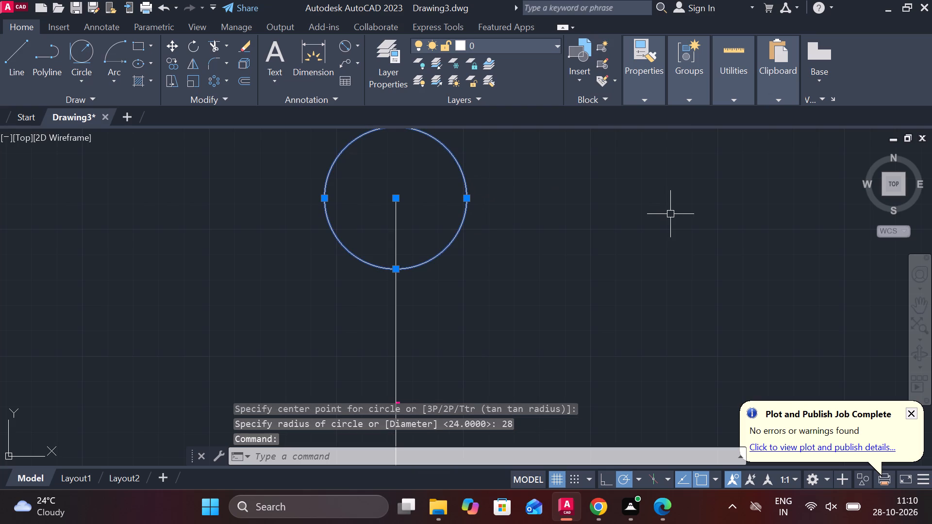
key(m)
key(Return)
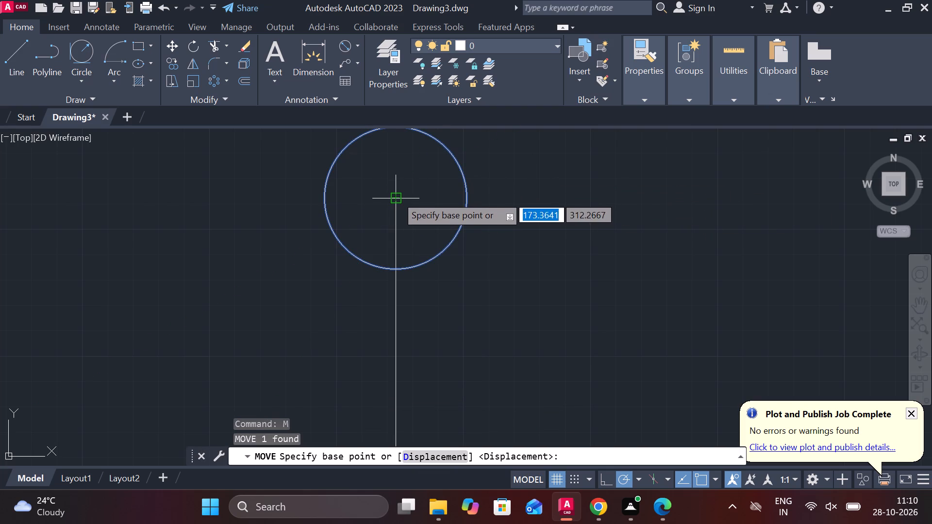
click(396, 196)
scroll(386, 262, down, 1)
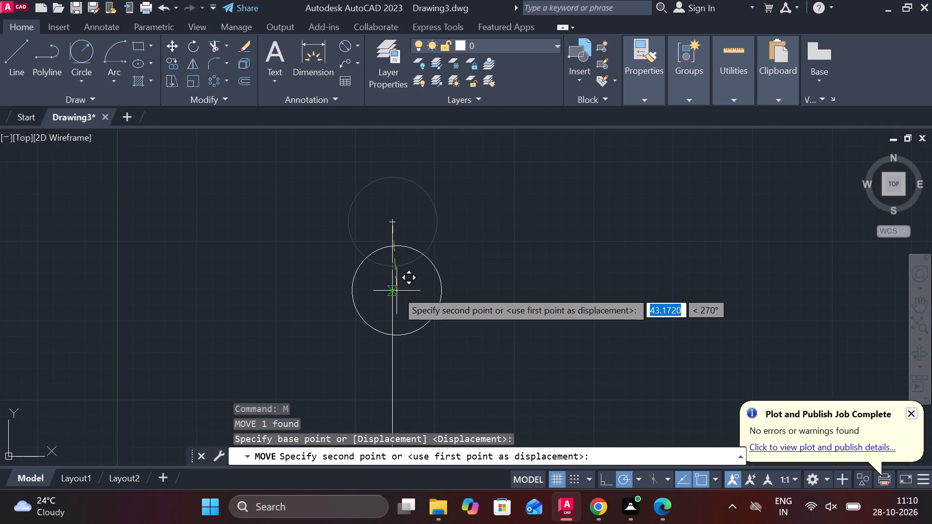
scroll(397, 291, down, 3)
middle_drag(400, 408, 387, 245)
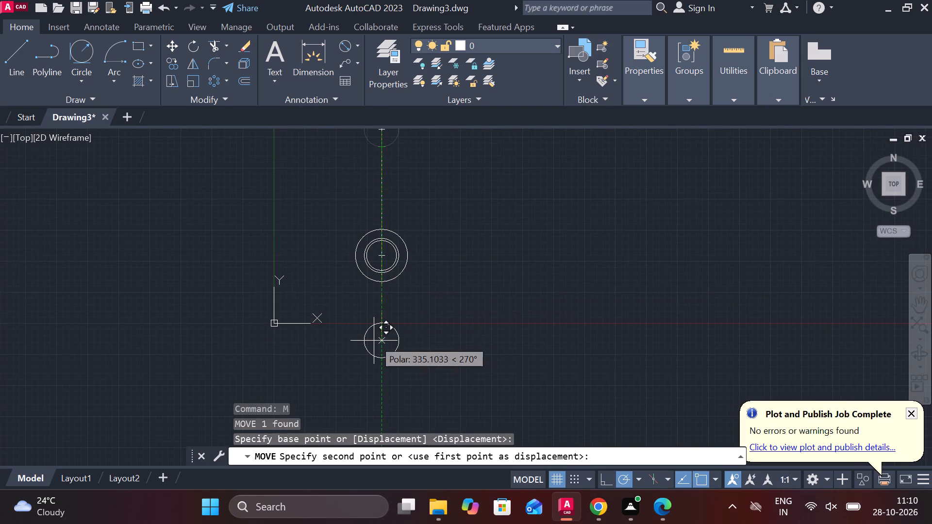
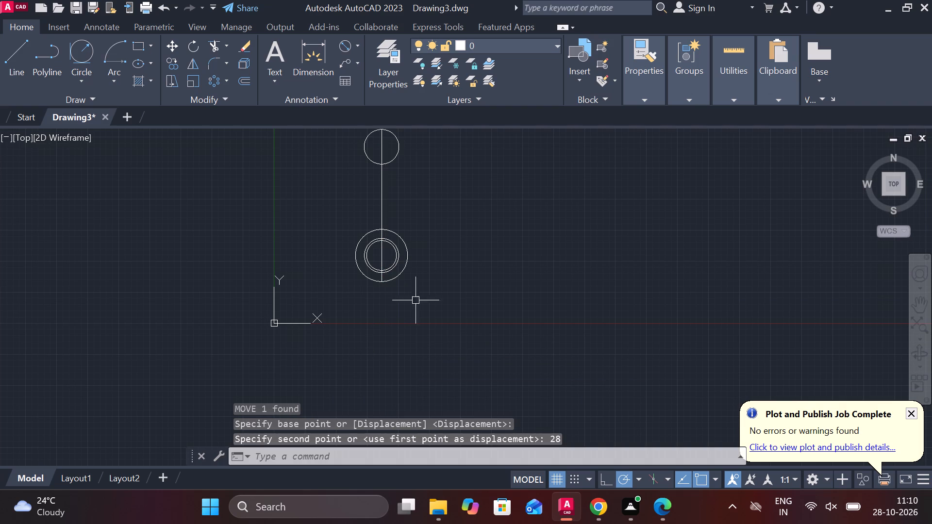
Draw a vertical line from the radius 28 circle's left quadrant down to just inside the diameter 84 circle.
scroll(413, 104, up, 1)
scroll(391, 162, up, 2)
middle_drag(415, 170, 418, 171)
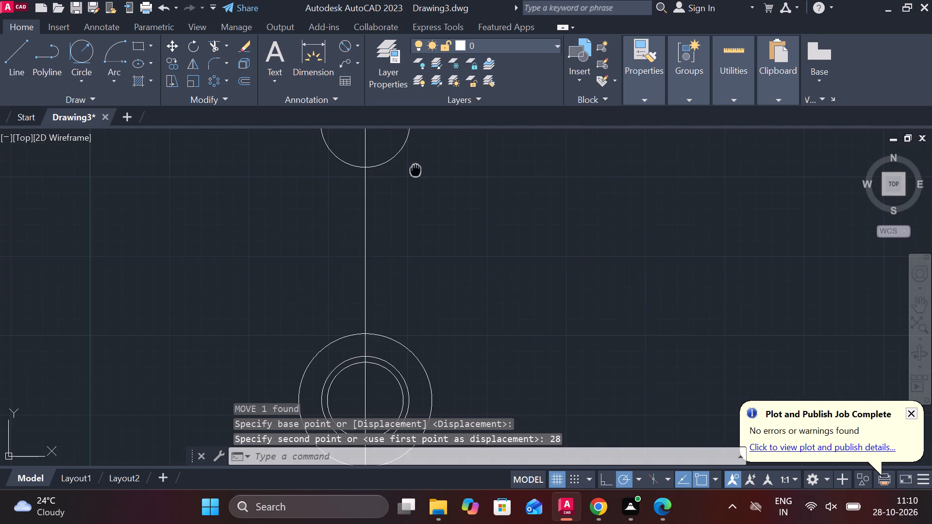
middle_drag(418, 171, 415, 258)
middle_drag(399, 221, 364, 260)
scroll(364, 261, up, 2)
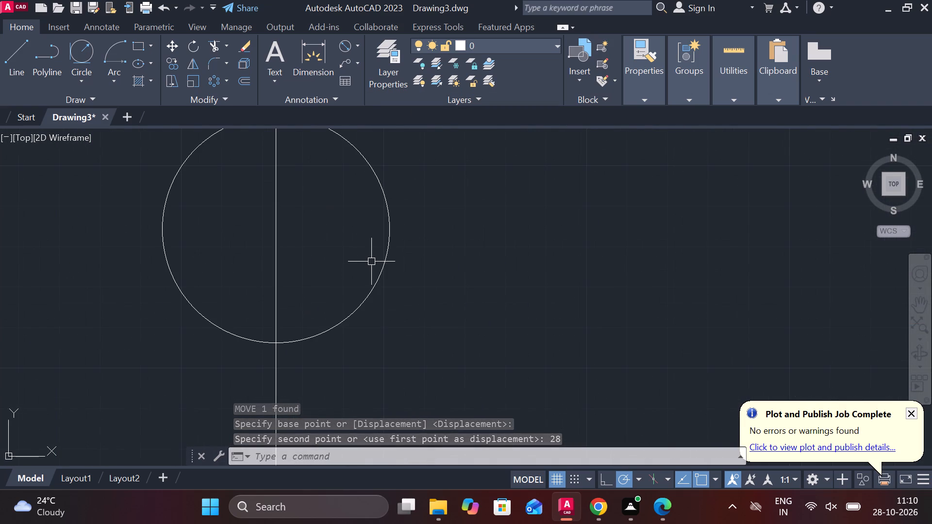
scroll(373, 262, down, 1)
middle_drag(434, 330, 445, 231)
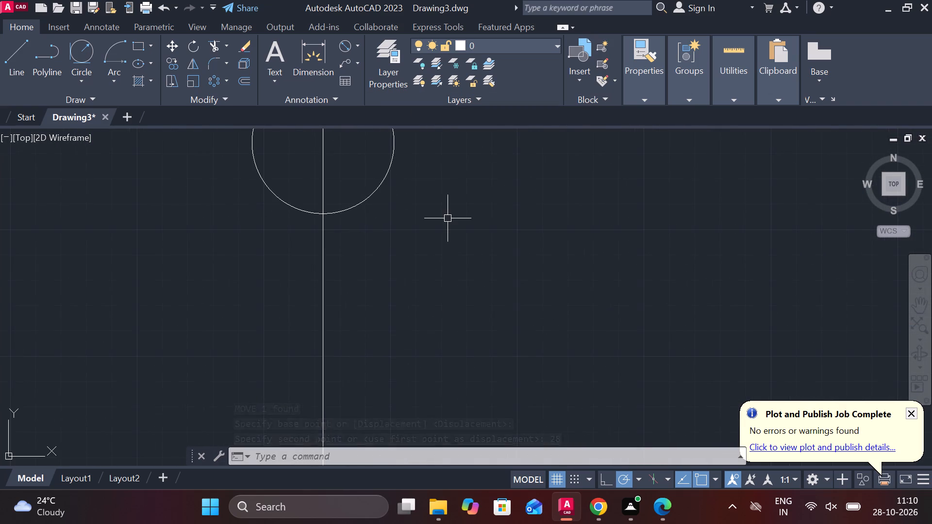
scroll(448, 233, down, 2)
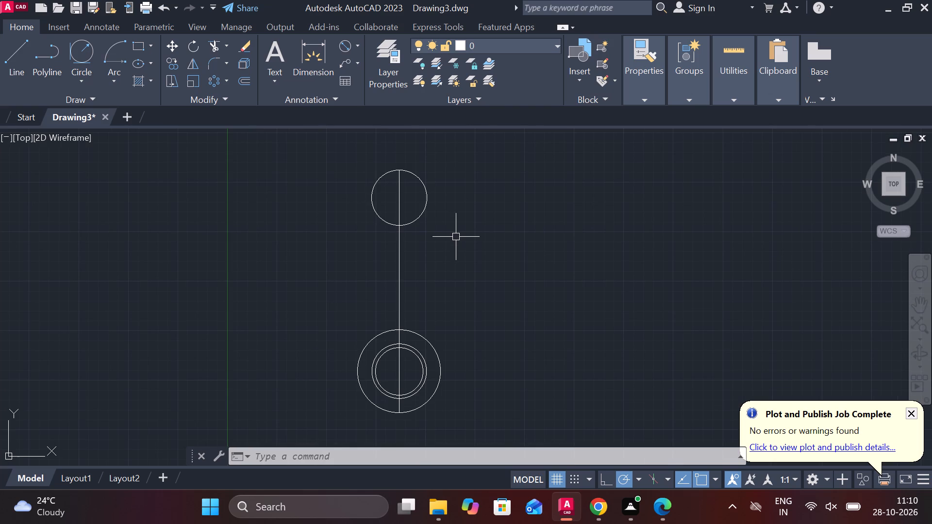
key(l)
key(Return)
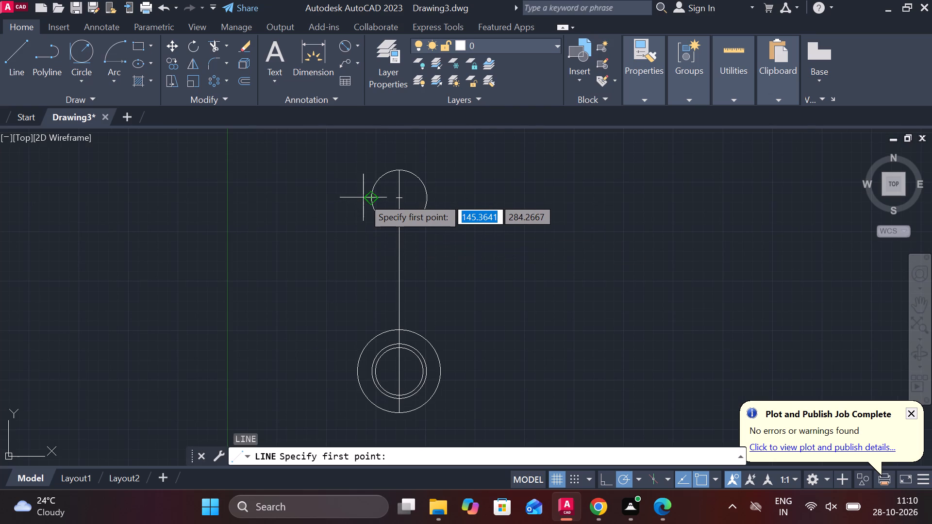
click(376, 196)
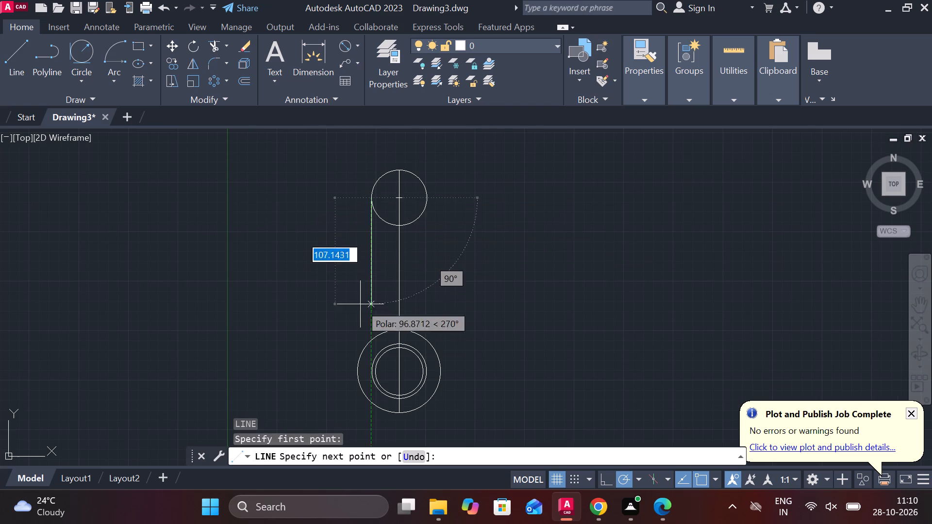
scroll(358, 352, up, 2)
click(385, 352)
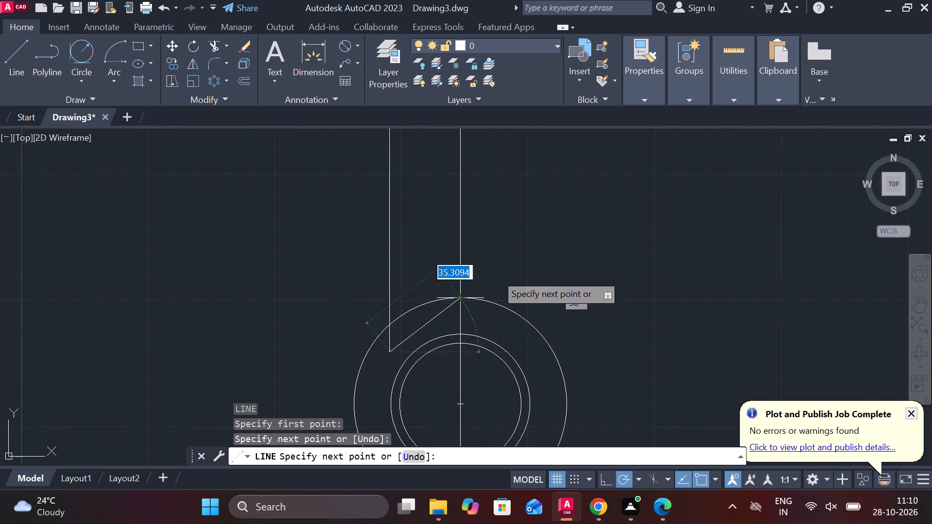
key(Escape)
Draw a vertical line about 154 units long from the radius 28 circle's right quadrant down into the diameter 84 circle.
scroll(560, 254, down, 1)
key(space)
middle_drag(570, 243, 469, 360)
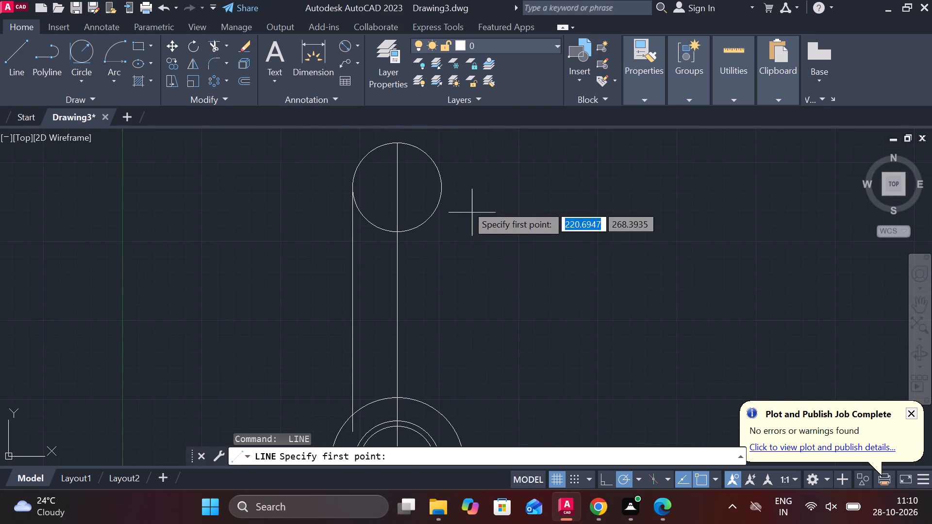
click(448, 189)
middle_drag(444, 354, 446, 284)
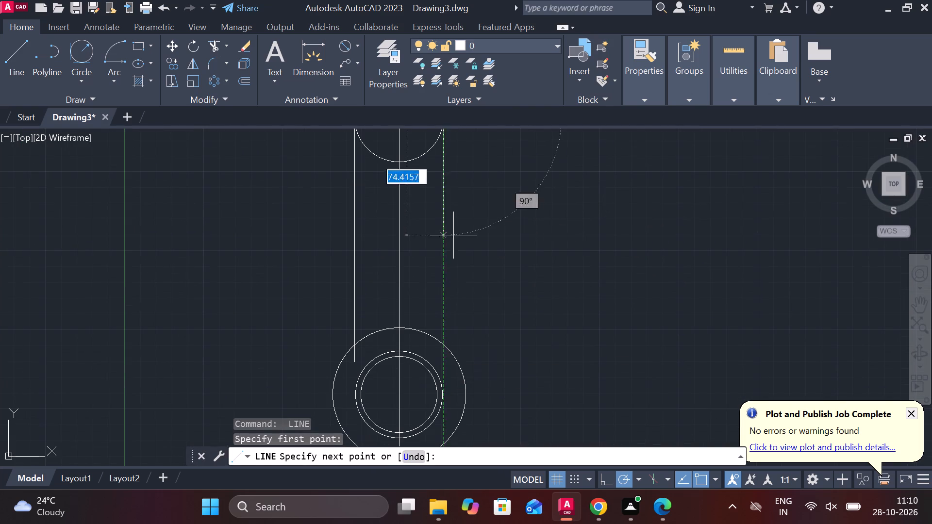
scroll(431, 362, up, 2)
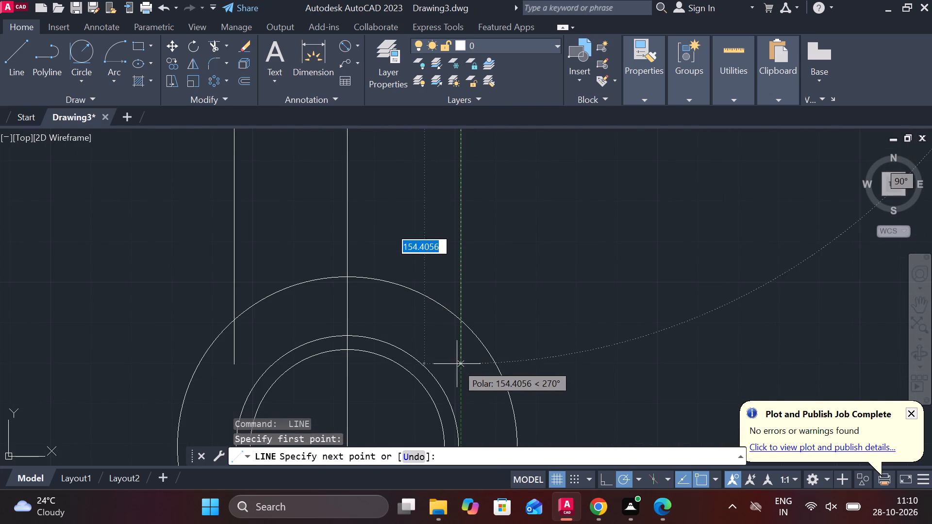
double_click(457, 364)
key(Escape)
Trim both side lines' ends inside the diameter 84 circle and that circle's upper arc between the two lines.
text(TR)
key(space)
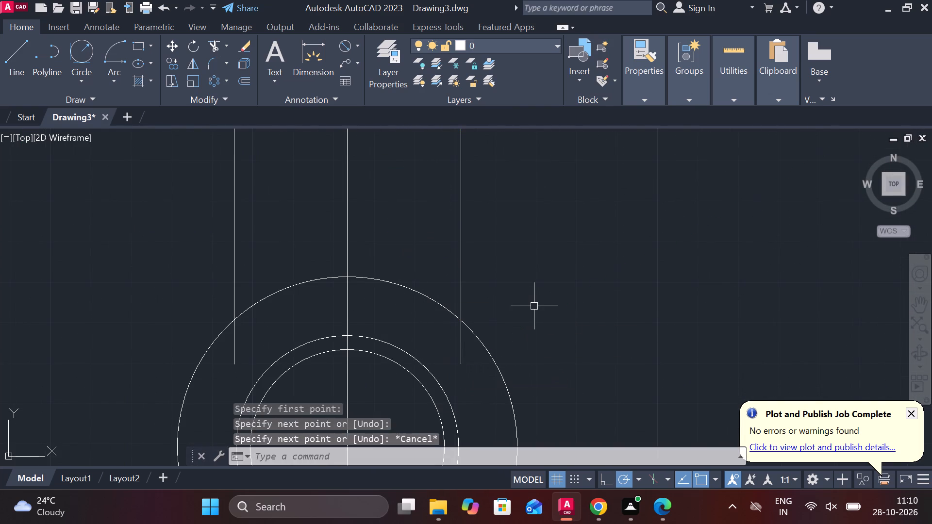
click(233, 335)
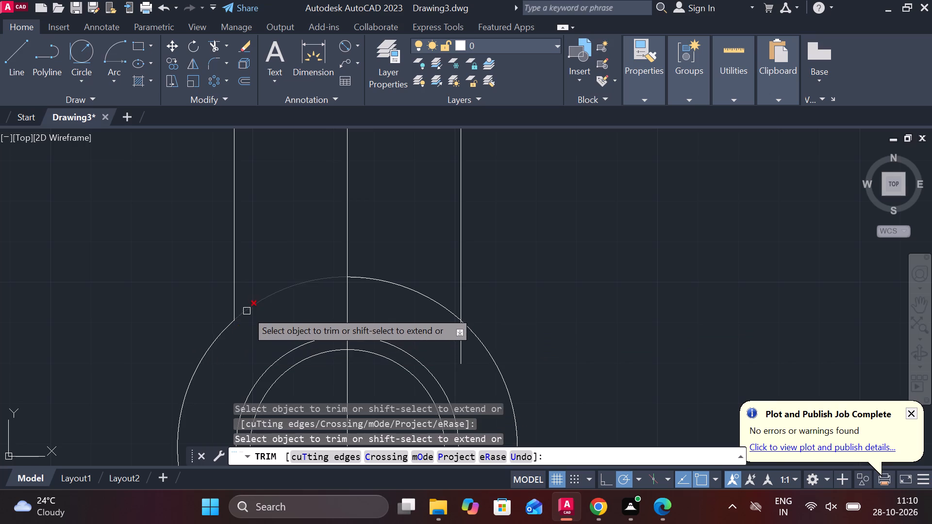
click(247, 311)
click(403, 286)
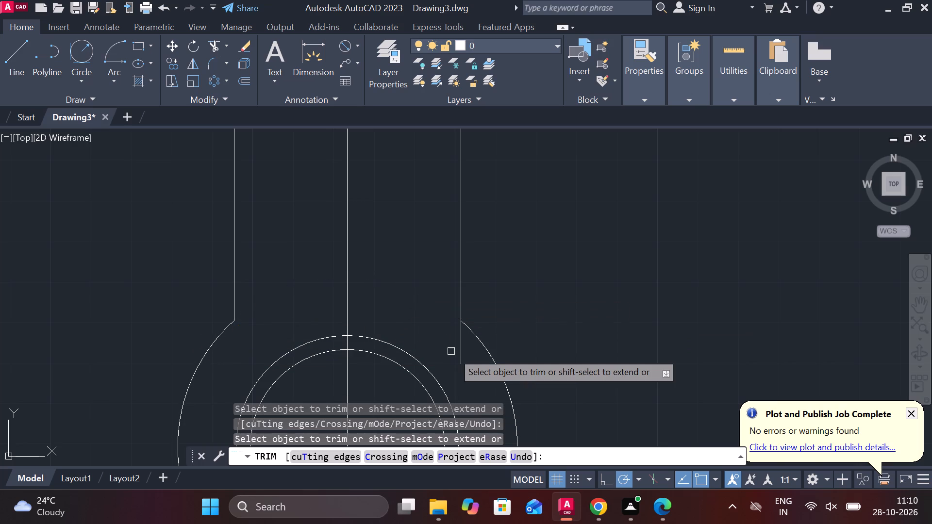
click(461, 349)
scroll(525, 306, down, 2)
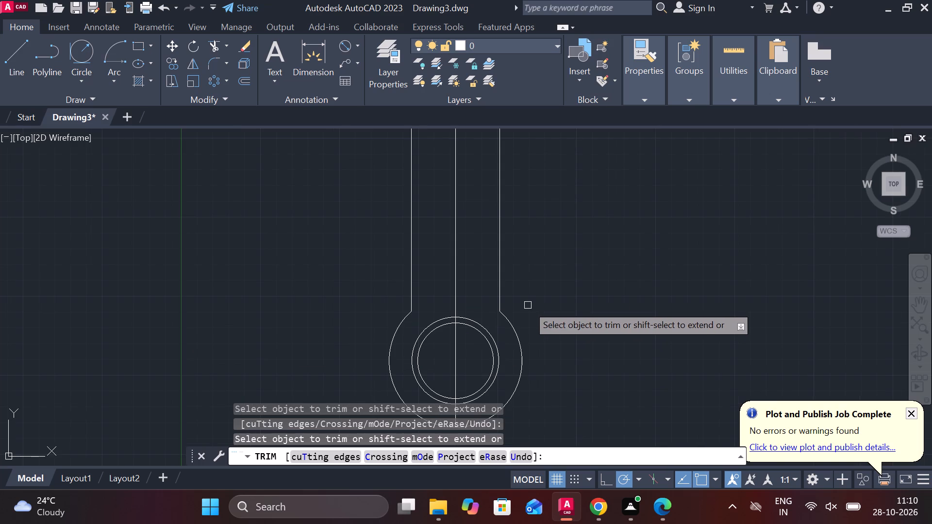
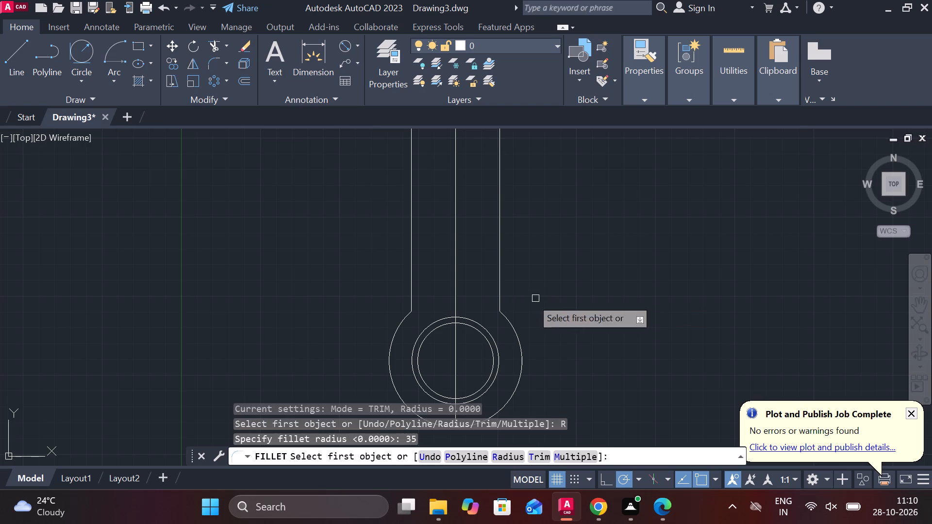
Fillet the right and left side lines into the diameter 84 circle with a radius of 35.
click(502, 254)
click(516, 326)
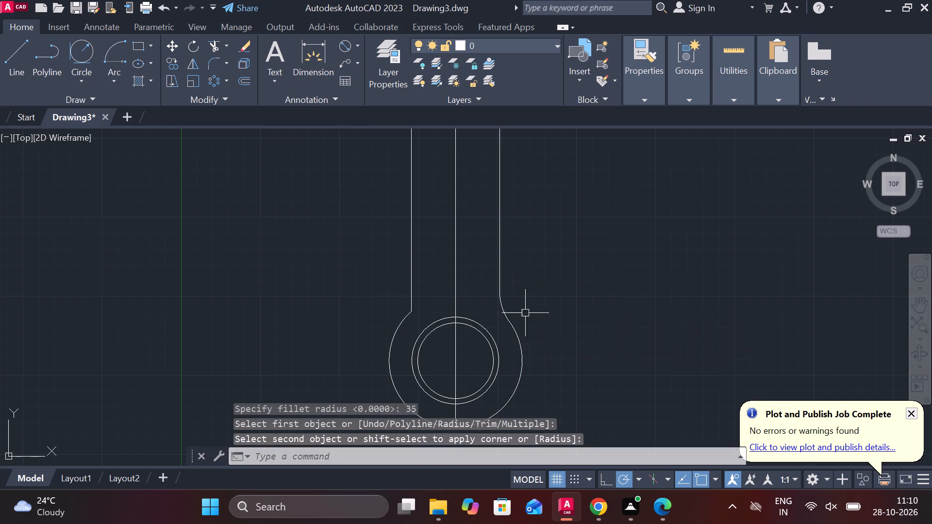
key(space)
click(411, 251)
click(401, 325)
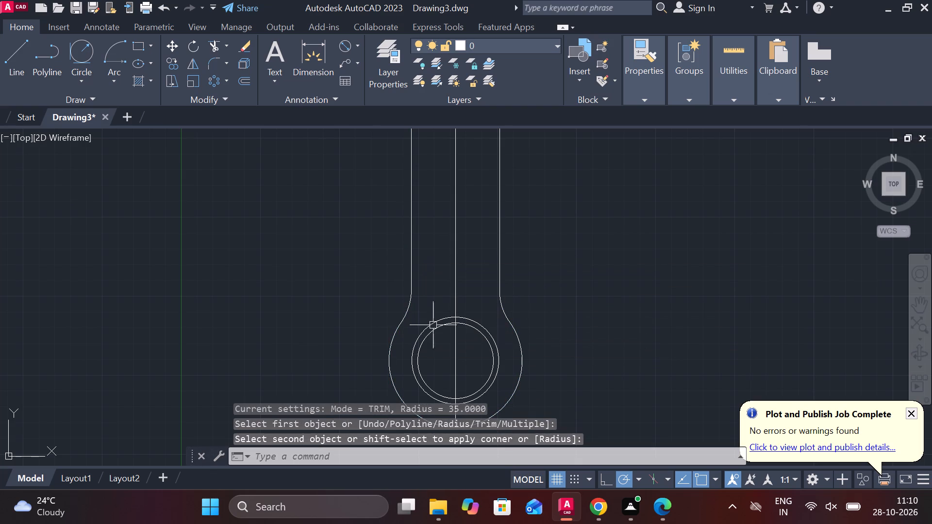
Trim away both lower portions of the radius 28 circle between the side lines, leaving only its upper arc.
scroll(540, 298, down, 1)
middle_drag(569, 292, 566, 313)
middle_drag(572, 307, 555, 363)
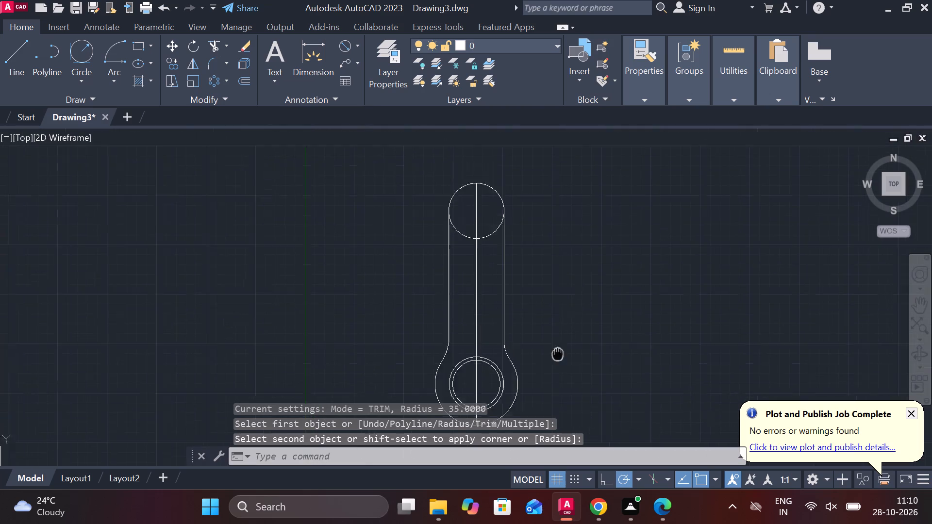
middle_drag(555, 363, 554, 367)
key(Escape)
text(TR)
key(space)
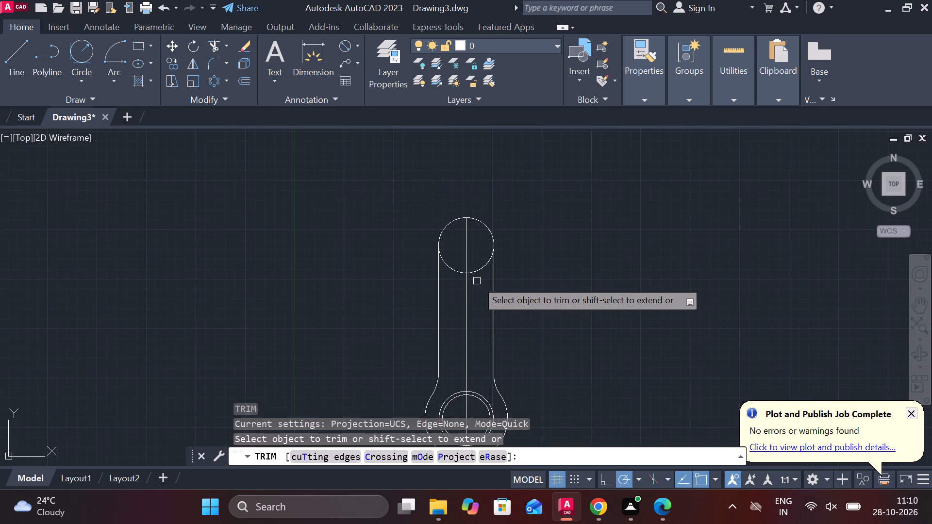
click(476, 276)
click(443, 269)
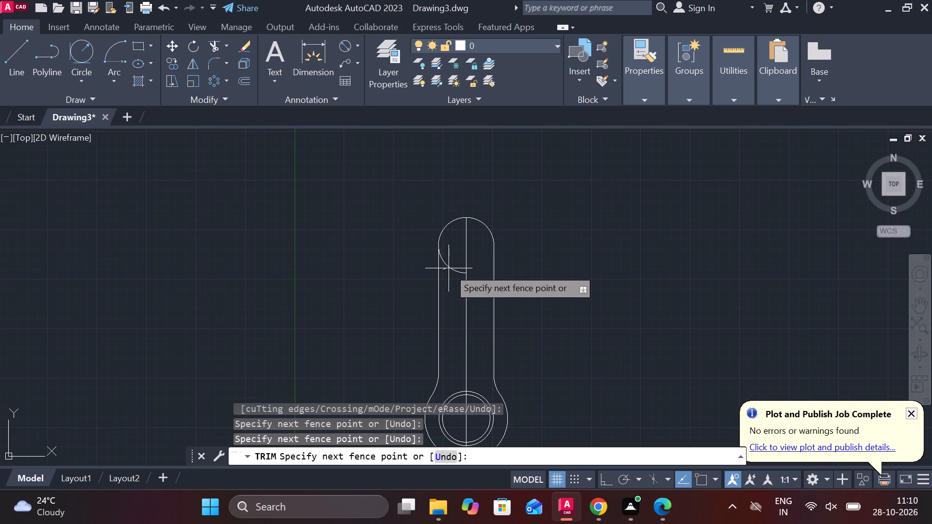
click(450, 264)
middle_drag(545, 353, 528, 335)
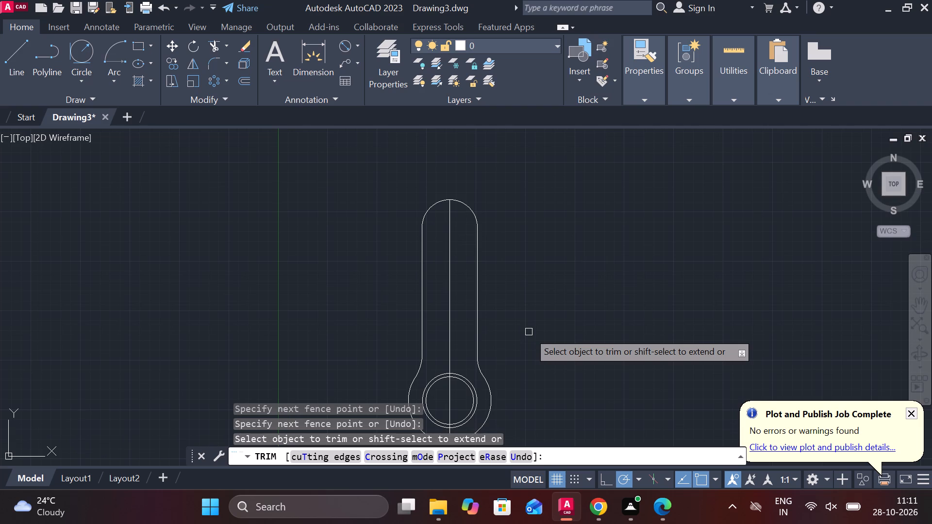
key(Escape)
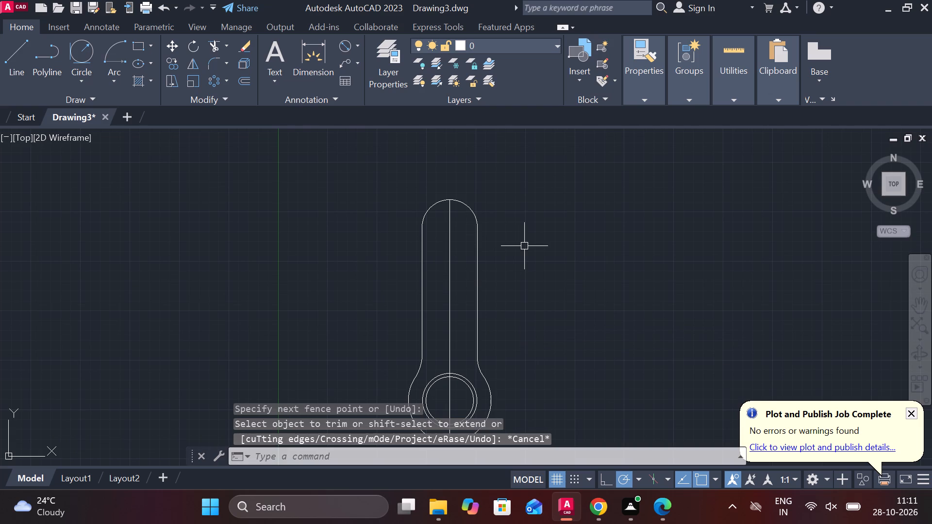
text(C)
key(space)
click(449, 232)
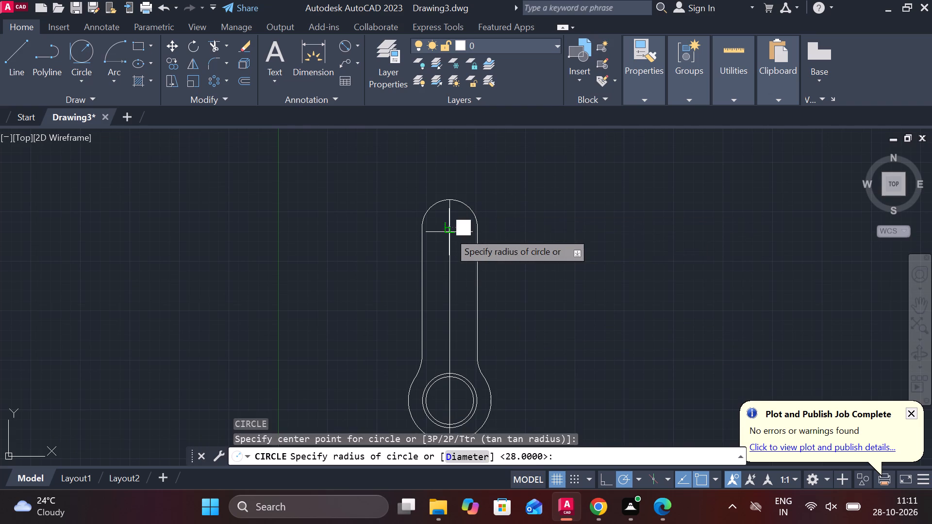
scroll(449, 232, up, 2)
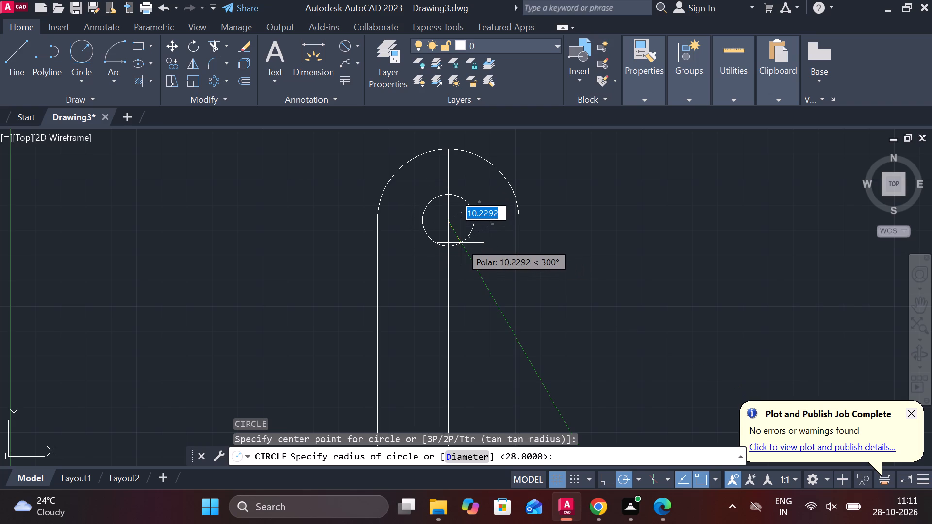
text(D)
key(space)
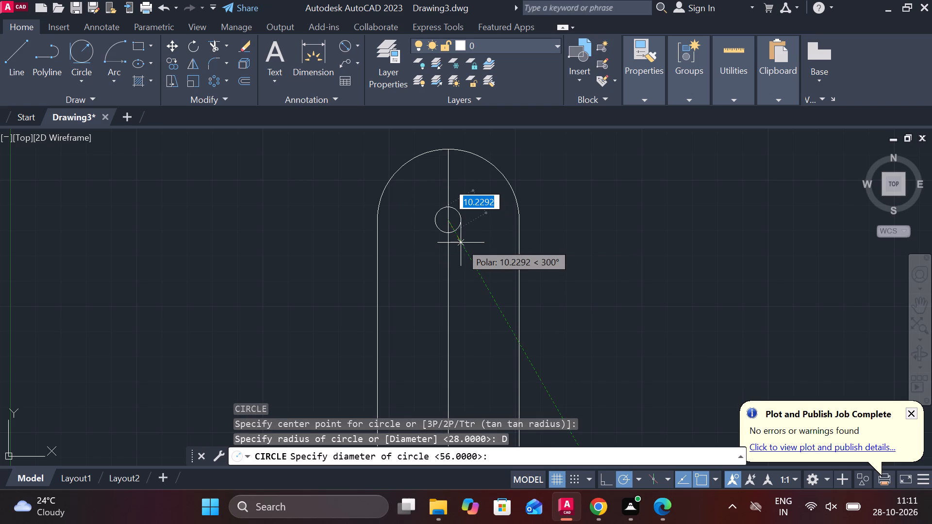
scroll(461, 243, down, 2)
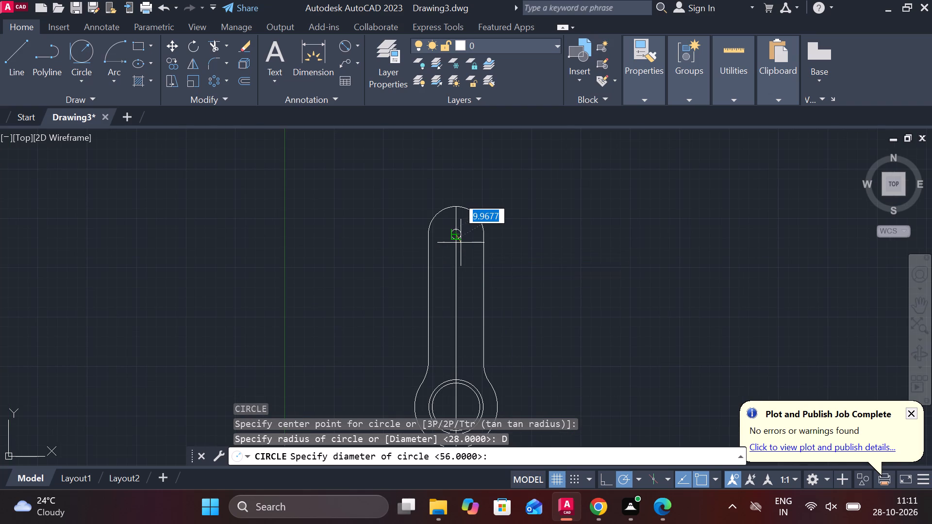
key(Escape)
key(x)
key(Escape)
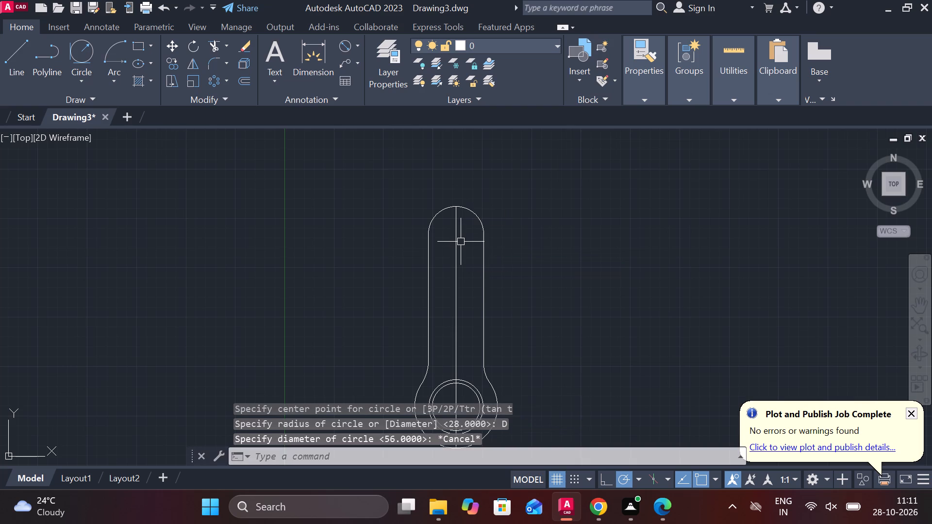
Start a circle centred at the centre point of the radius 28 upper arc.
text(C)
key(space)
scroll(461, 242, up, 2)
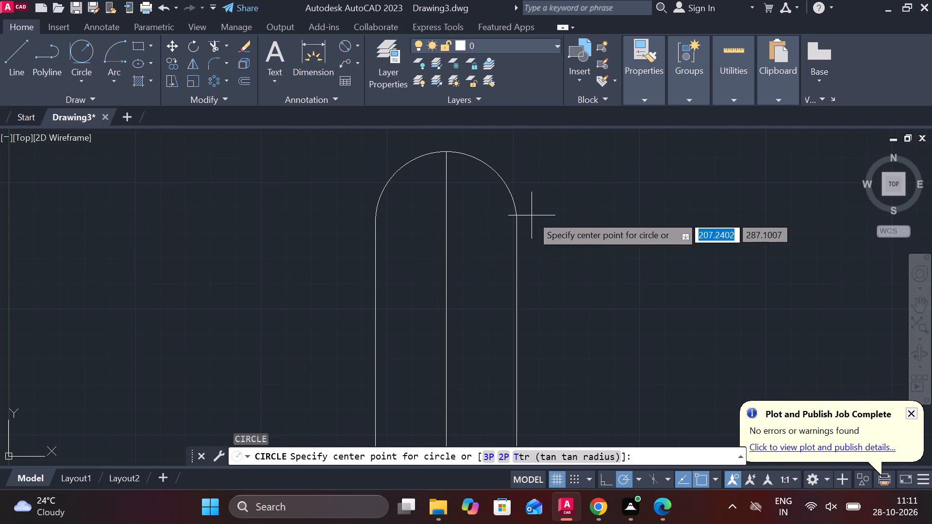
click(446, 224)
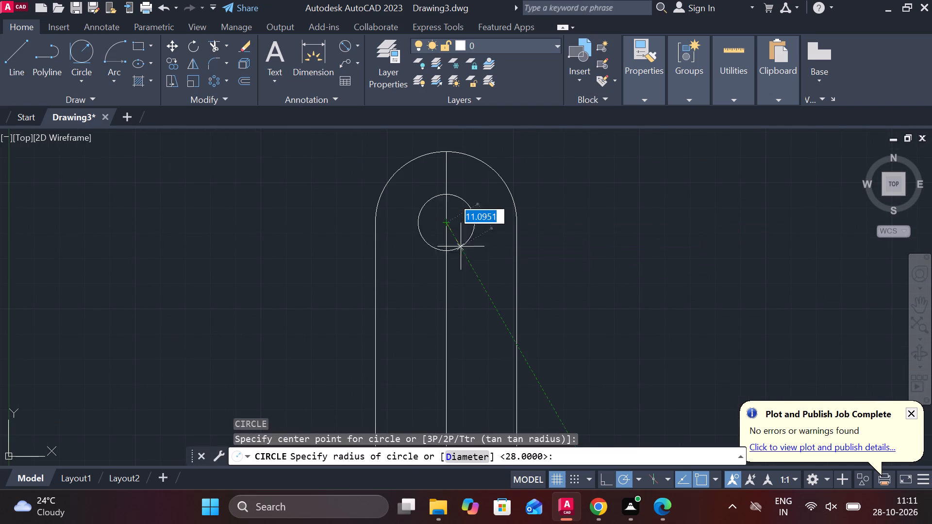
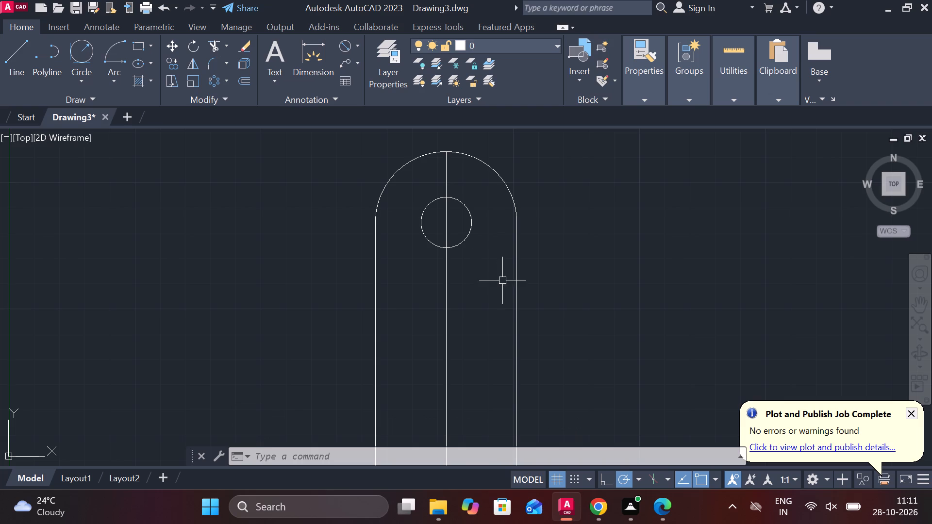
Copy the small circle inside the upper arc, taking its centre as base point and heading down the vertical centreline.
click(474, 220)
text(CO)
key(Return)
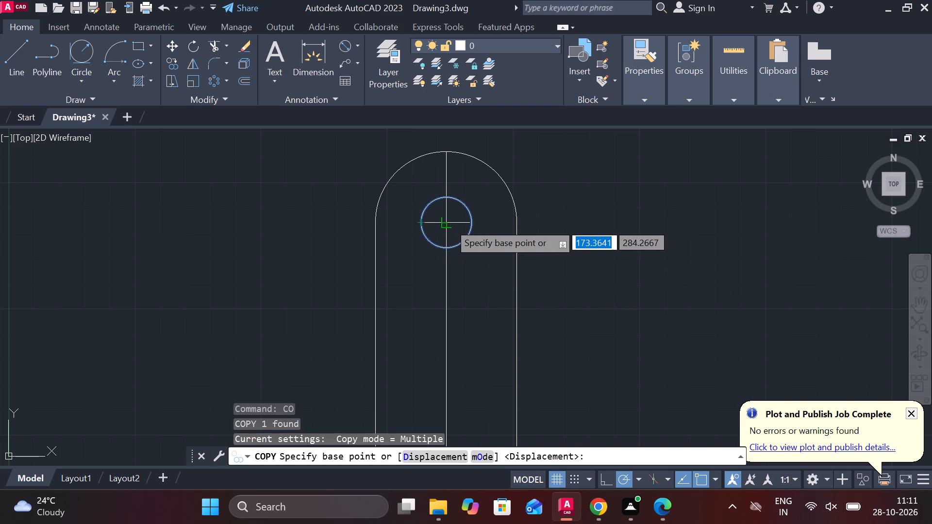
click(449, 223)
scroll(449, 246, down, 3)
middle_drag(452, 287, 445, 248)
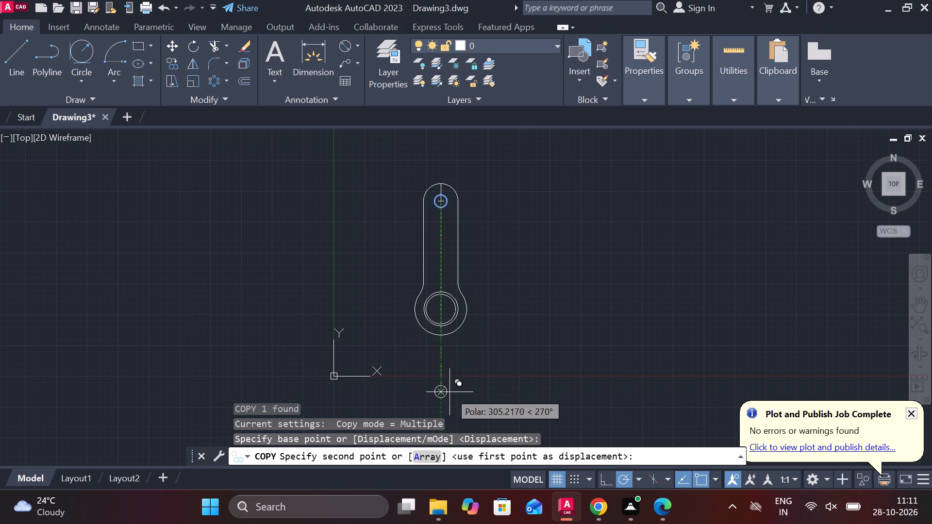
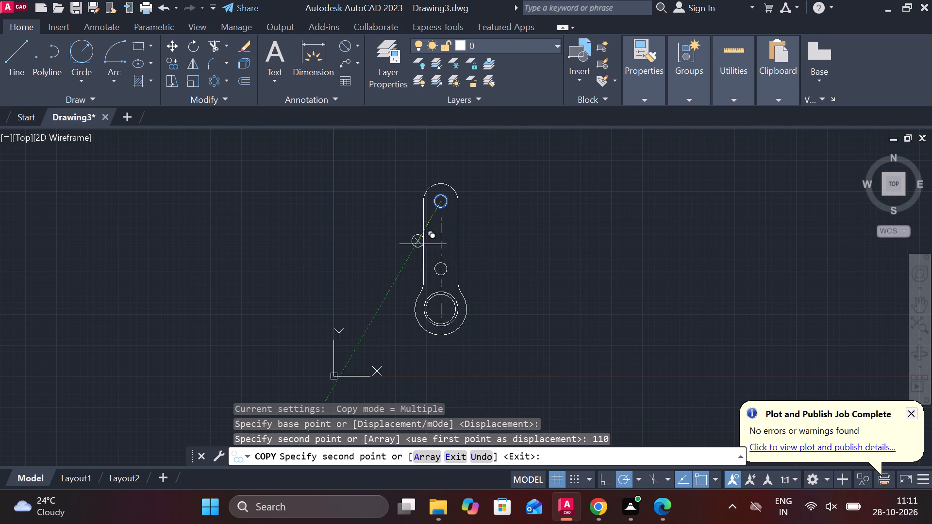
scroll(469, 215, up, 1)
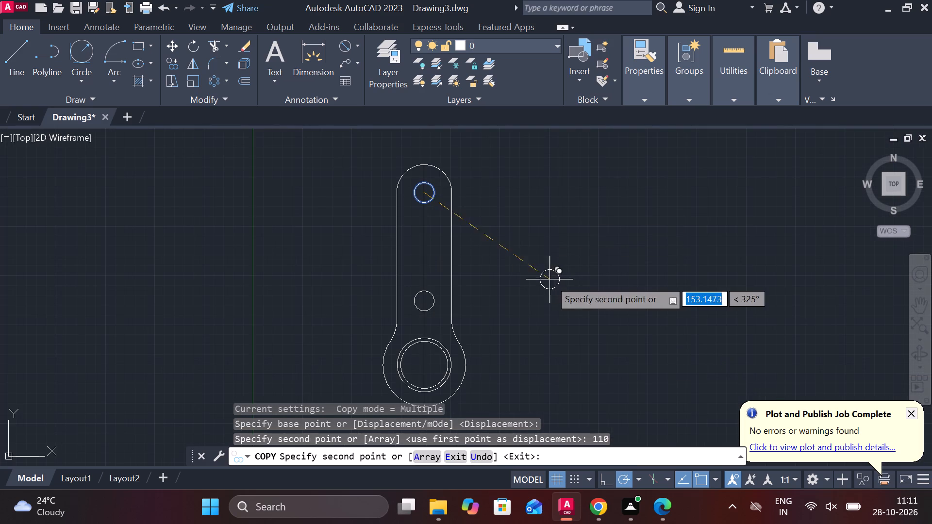
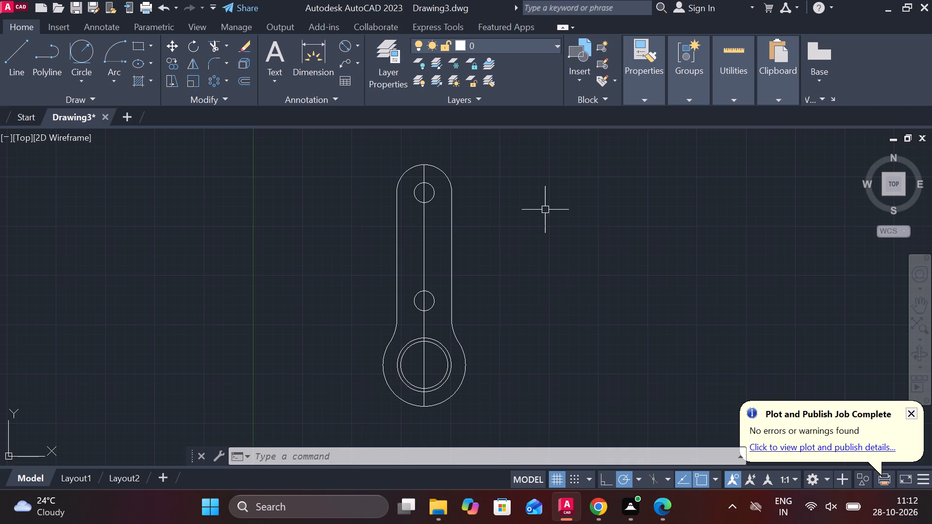
Draw a vertical line 55 long straight down from the centre of the small hole at the link's top end.
key(Escape)
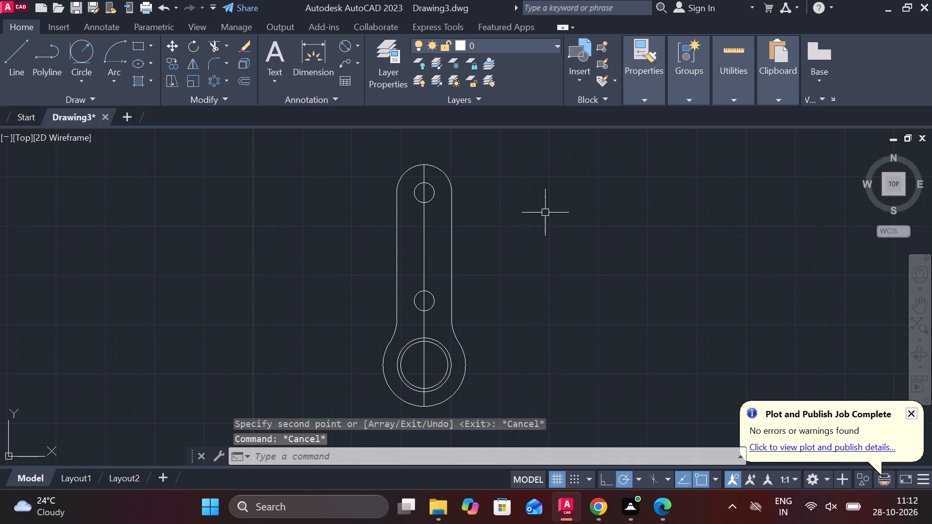
key(l)
key(Return)
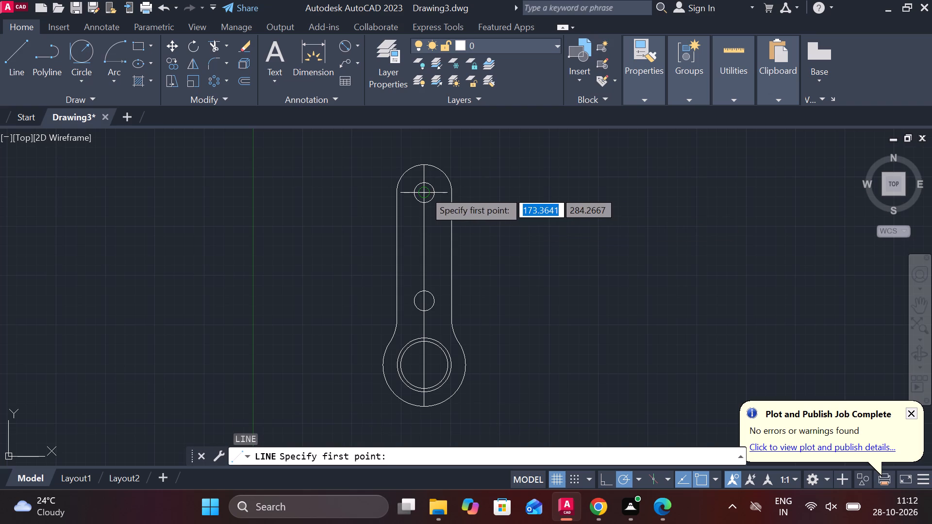
click(424, 191)
middle_drag(415, 402, 414, 306)
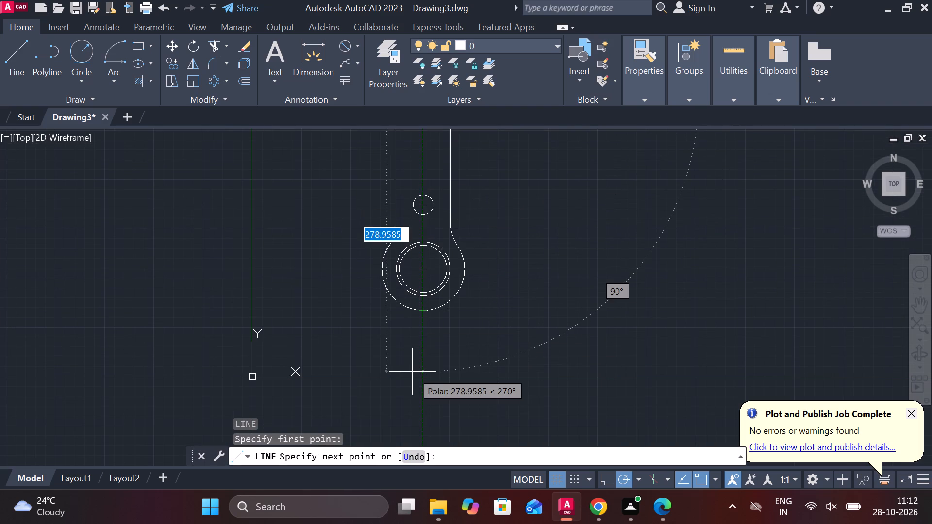
text(55)
key(space)
middle_drag(386, 182, 420, 214)
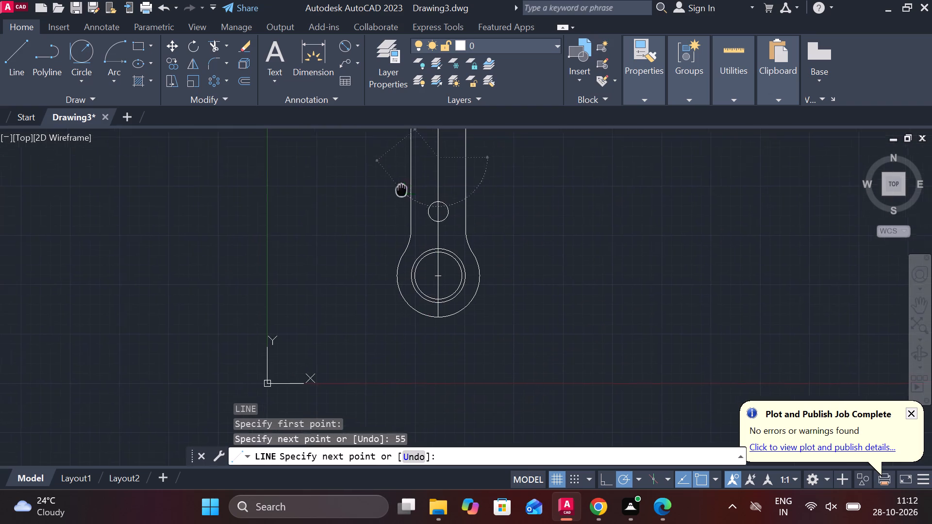
middle_drag(420, 214, 468, 280)
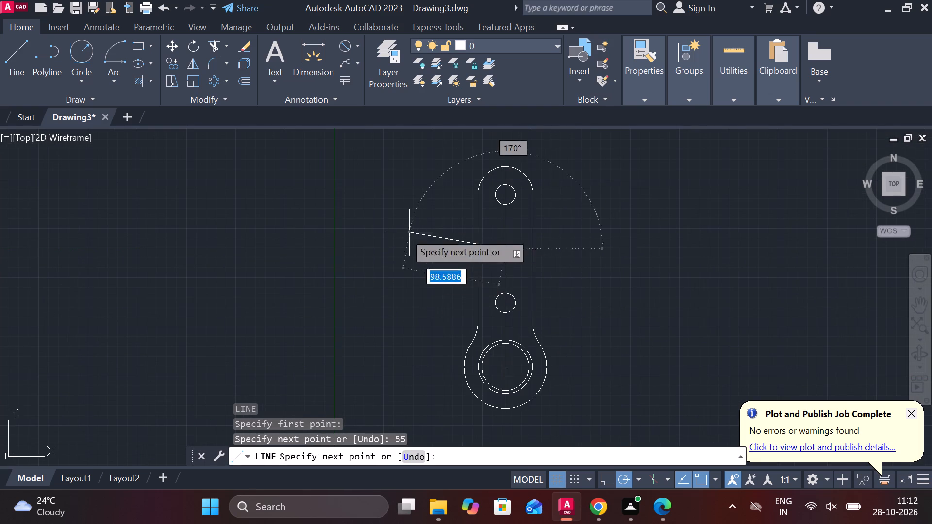
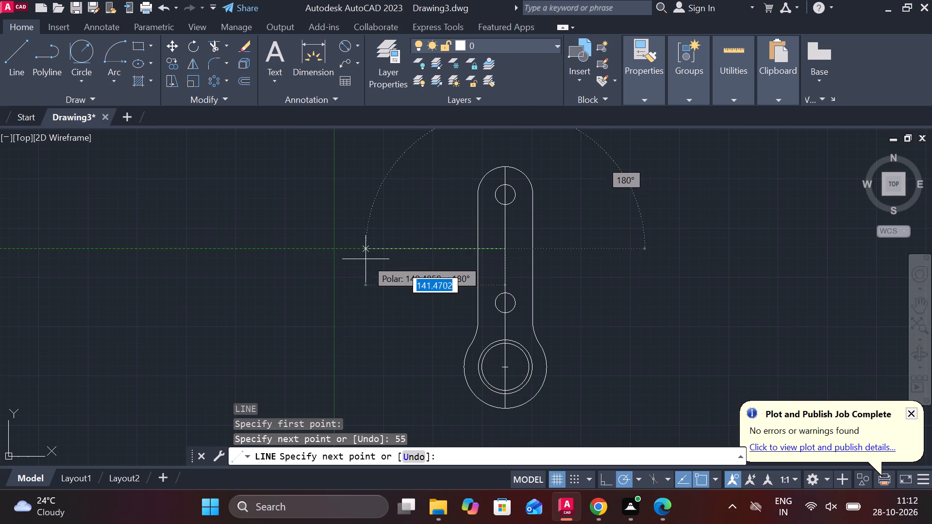
Draw a horizontal line about 235 long leftward from the lower end of the 55-long vertical line.
click(273, 243)
key(grave)
key(Escape)
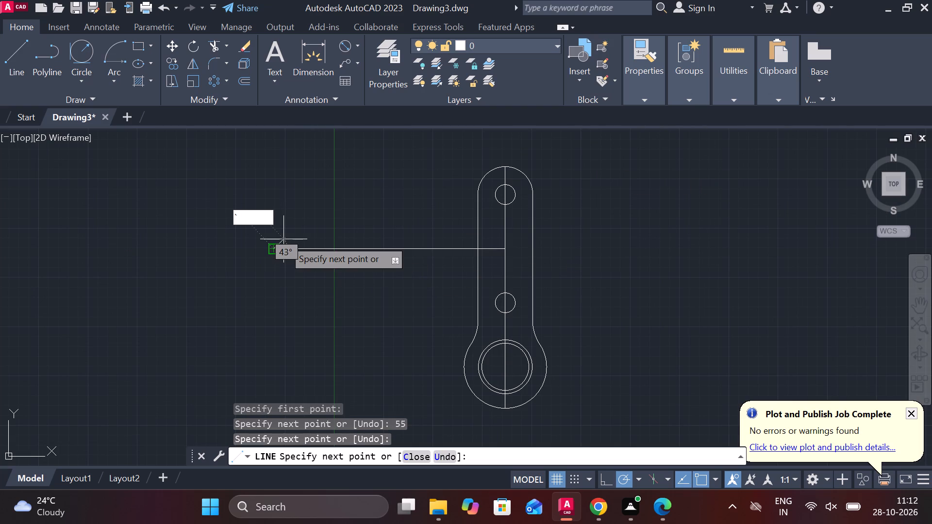
key(Escape)
Draw a 38 diameter circle centred where the horizontal line meets the link's vertical centre line.
scroll(479, 235, up, 3)
middle_drag(548, 254, 482, 250)
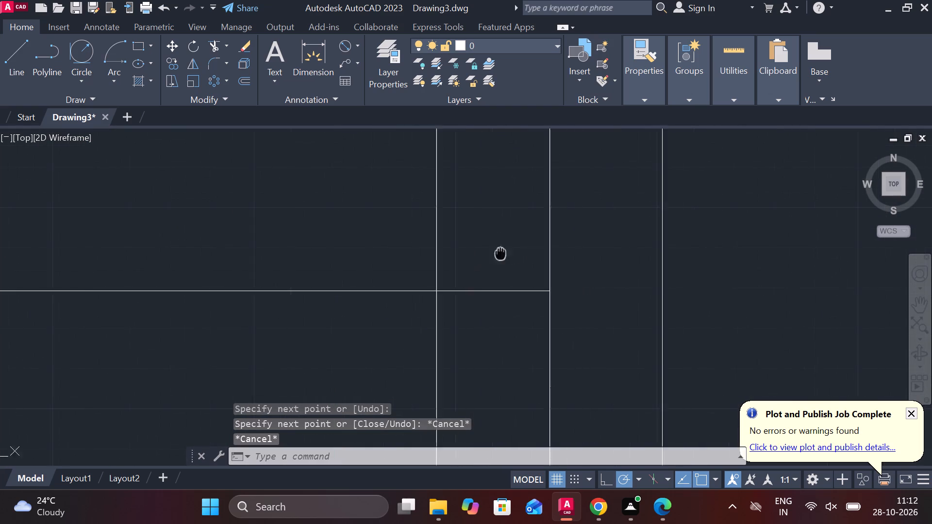
middle_drag(482, 250, 460, 244)
text(C)
key(space)
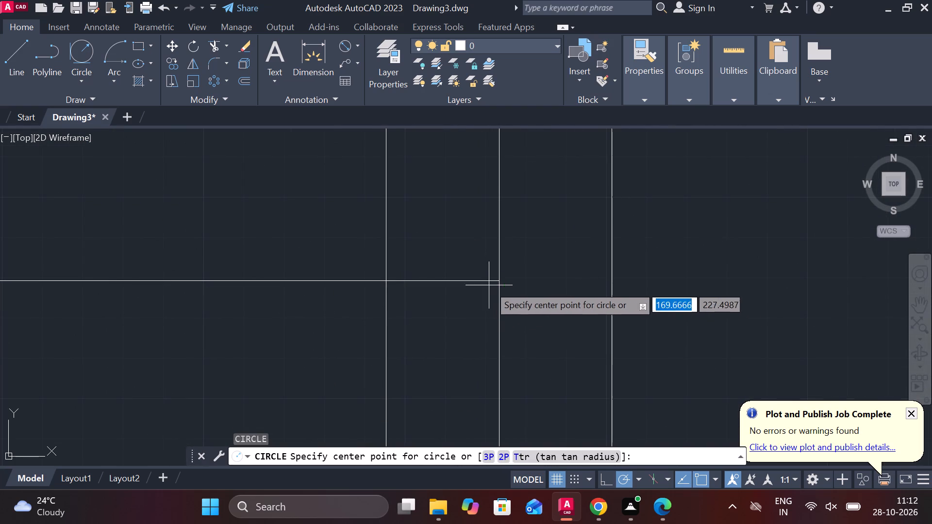
click(504, 282)
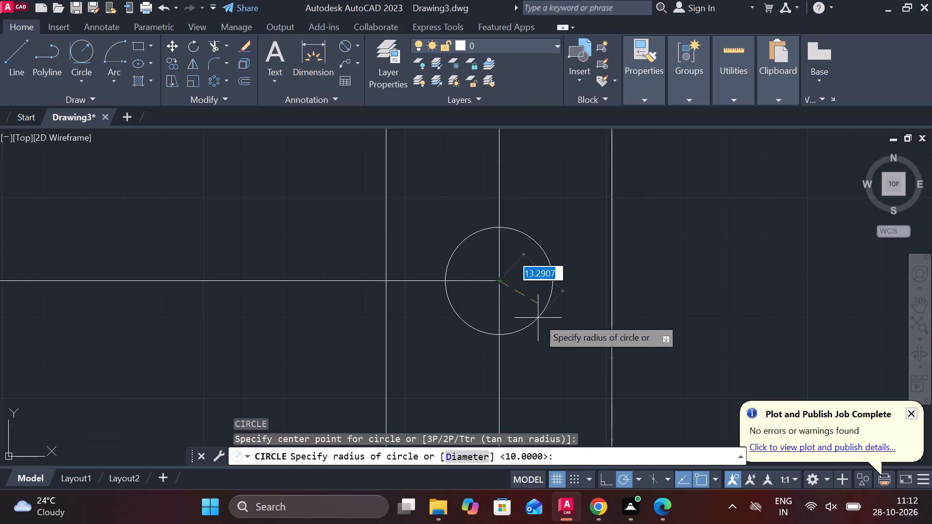
text(D)
key(space)
text(38)
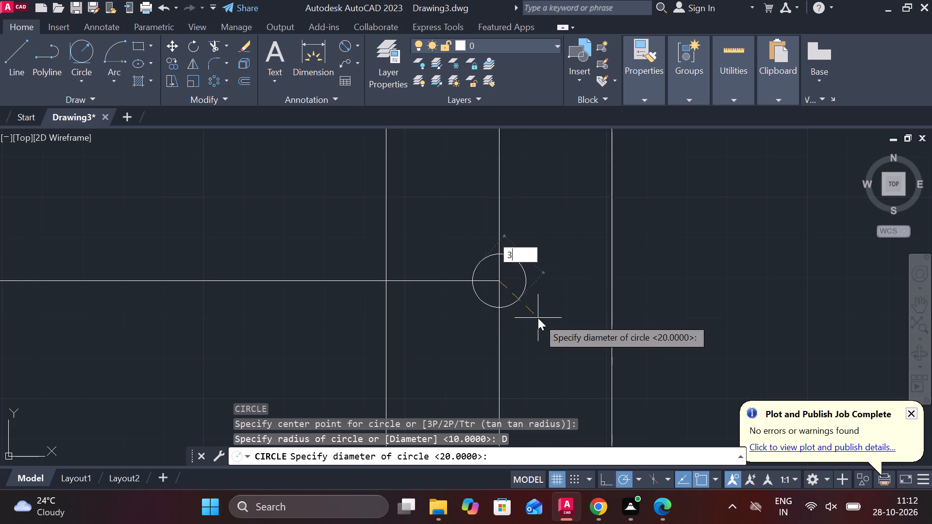
key(Return)
Trim the horizontal line inside the 38 diameter circle and between the circle and the link's left edge.
scroll(541, 317, down, 2)
scroll(548, 310, up, 2)
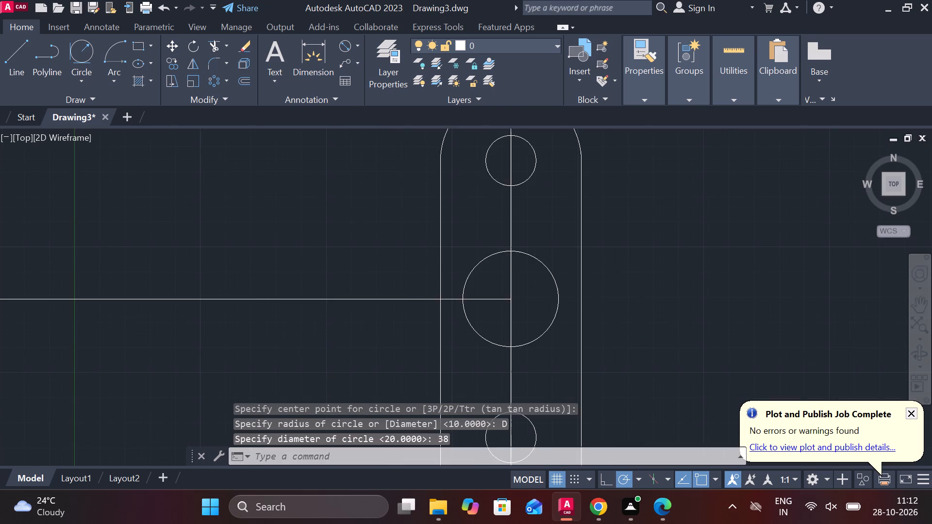
click(472, 295)
key(Escape)
text(TR)
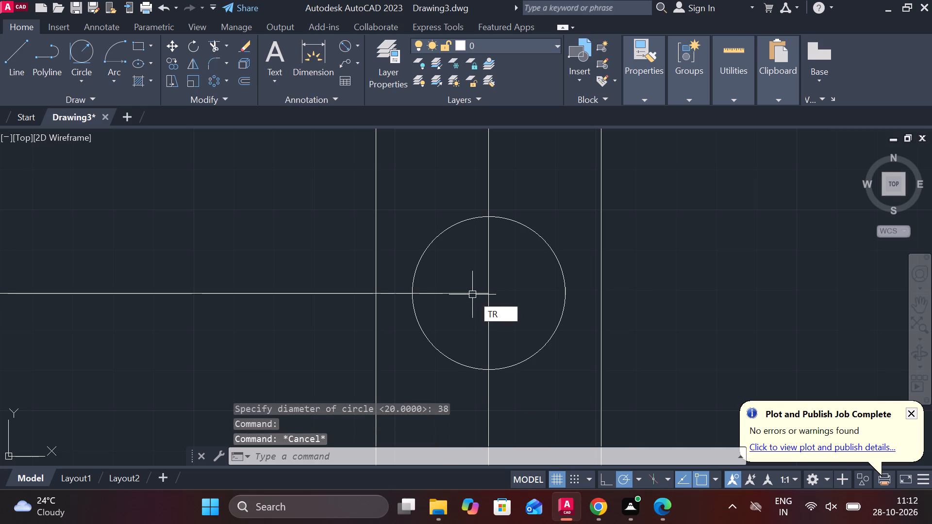
key(space)
click(470, 295)
click(399, 290)
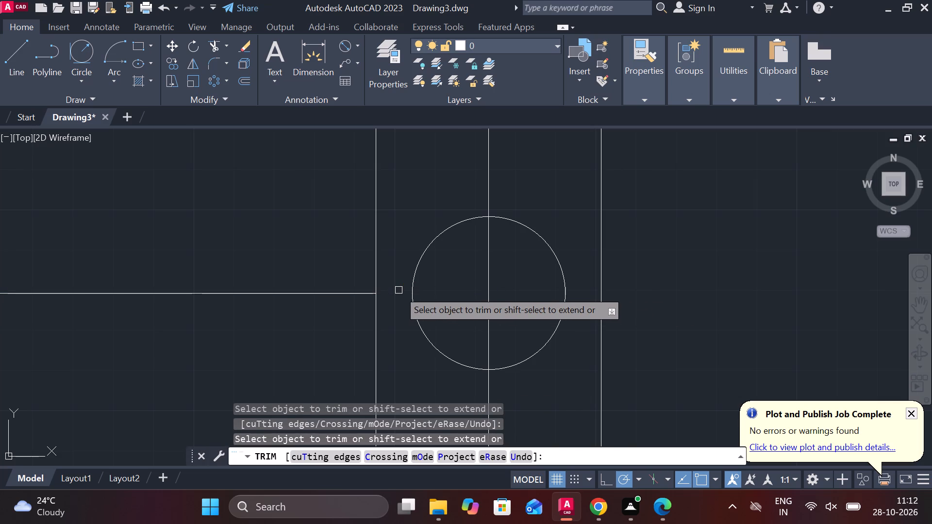
scroll(399, 289, down, 3)
key(Escape)
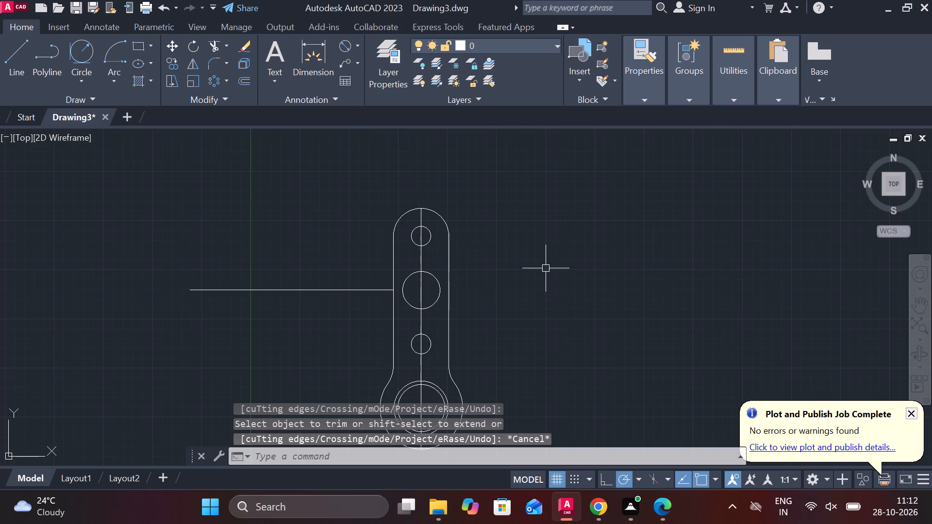
Draw a vertical line joining the right quadrants of the two small holes.
middle_drag(538, 272, 518, 272)
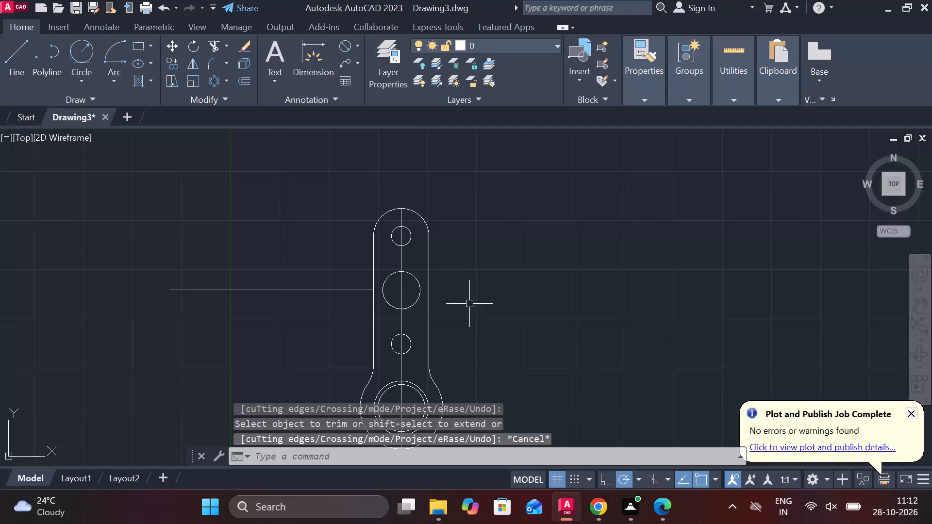
scroll(444, 263, up, 2)
key(l)
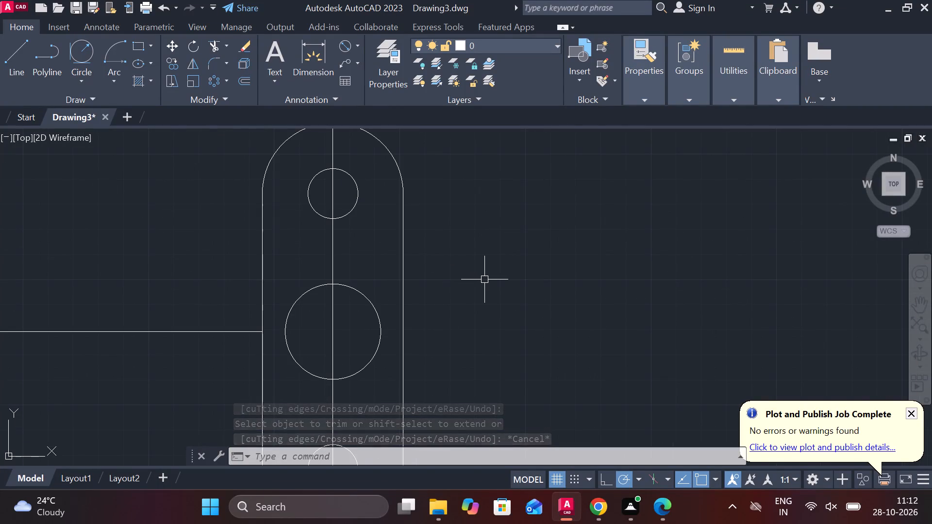
key(Return)
click(363, 192)
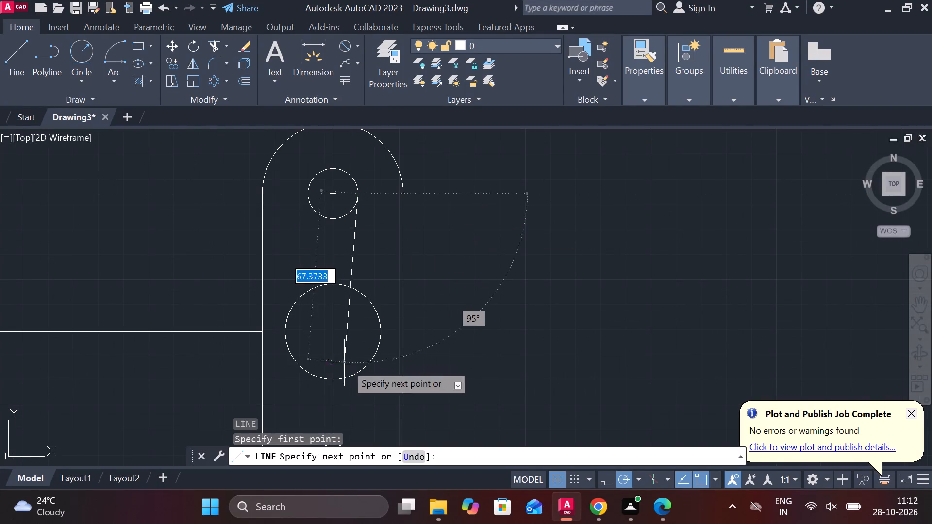
middle_drag(352, 336, 359, 182)
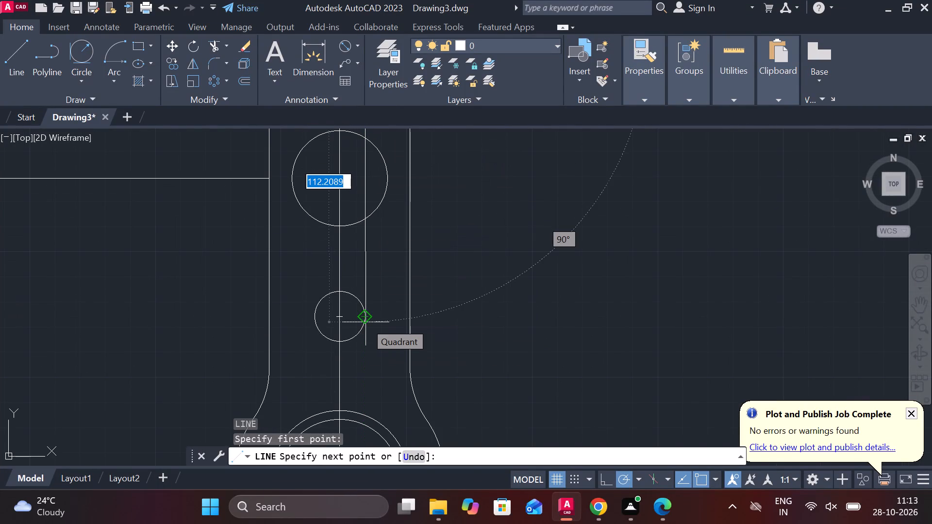
scroll(366, 322, up, 2)
click(364, 305)
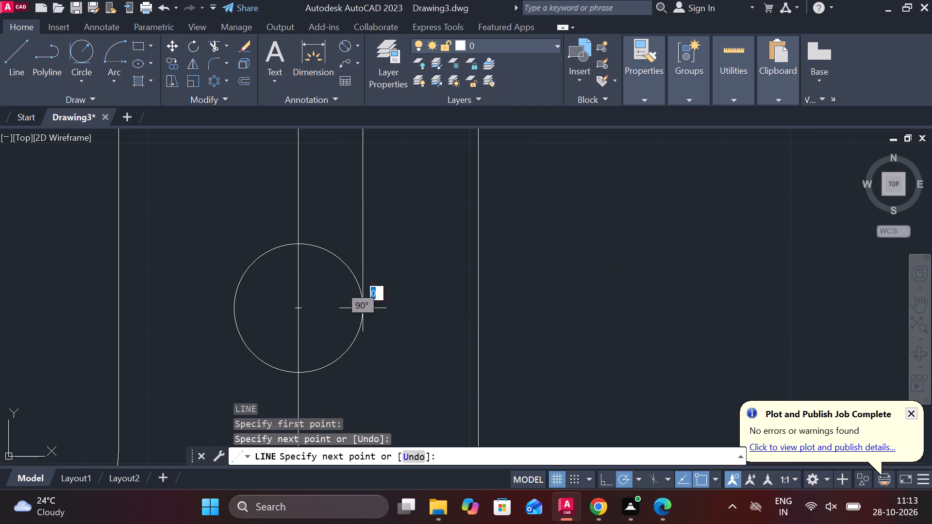
key(Escape)
Draw a vertical line joining the left quadrants of the two small holes.
scroll(383, 306, down, 3)
key(space)
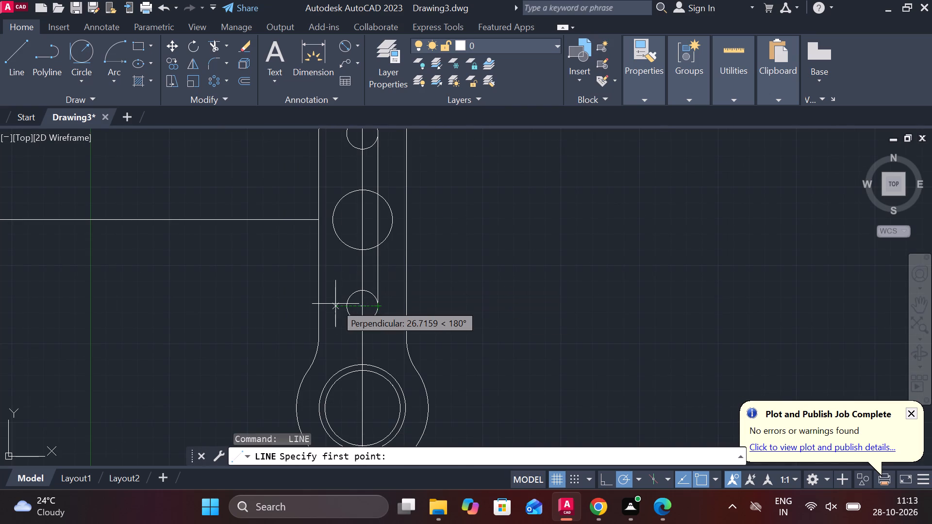
click(347, 305)
middle_drag(347, 262, 348, 422)
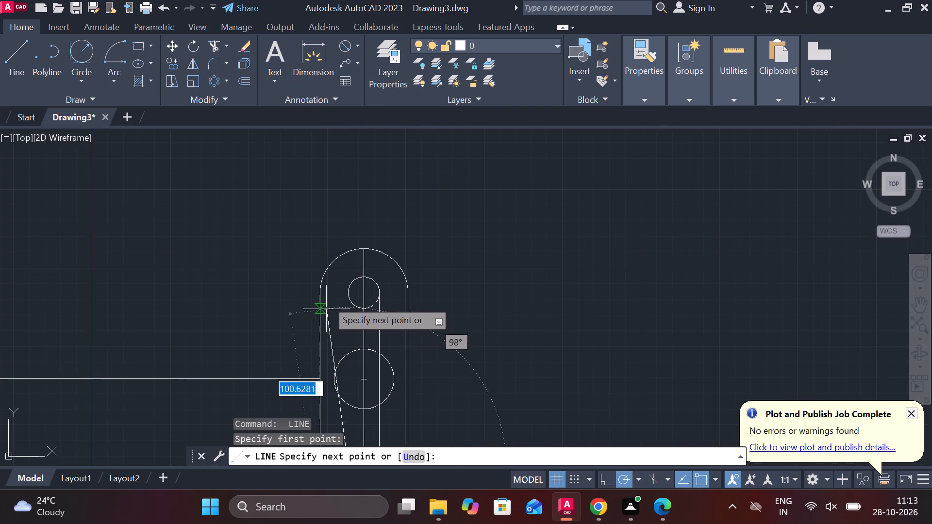
click(343, 290)
key(Escape)
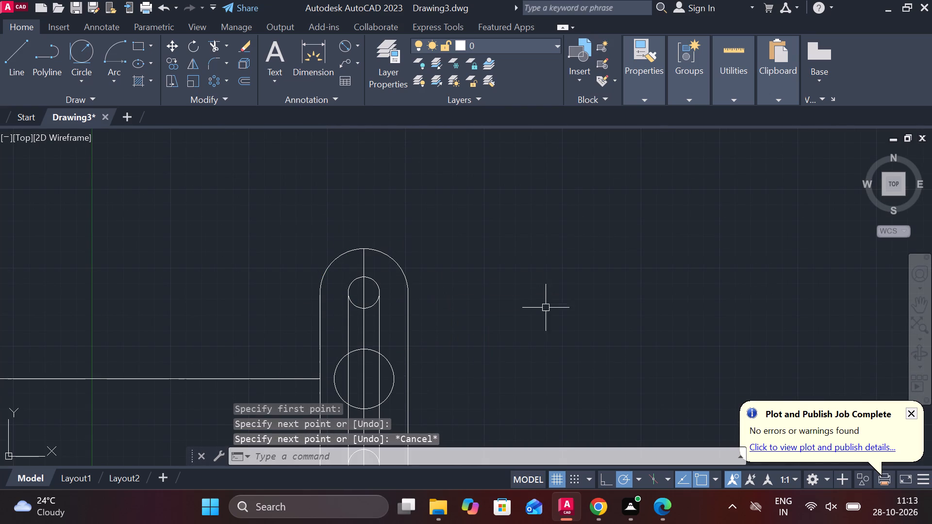
Trim the inner arcs of both small holes and the side lines inside the 38 diameter circle to form a slot.
text(TR)
key(space)
middle_drag(531, 344, 526, 271)
click(350, 230)
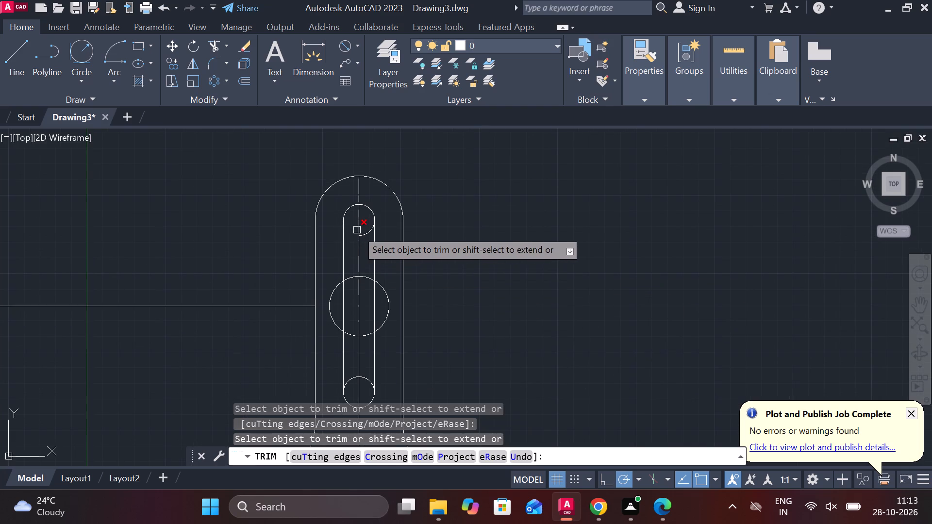
click(365, 234)
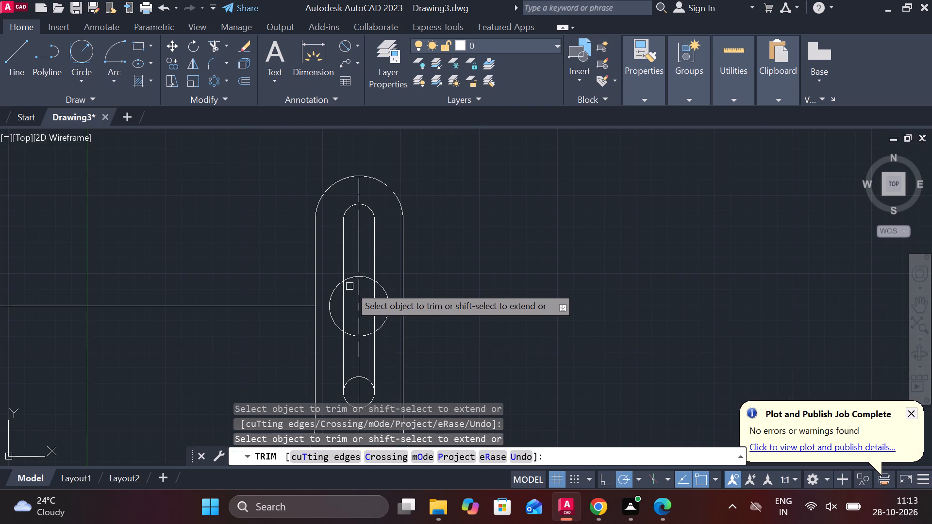
click(346, 293)
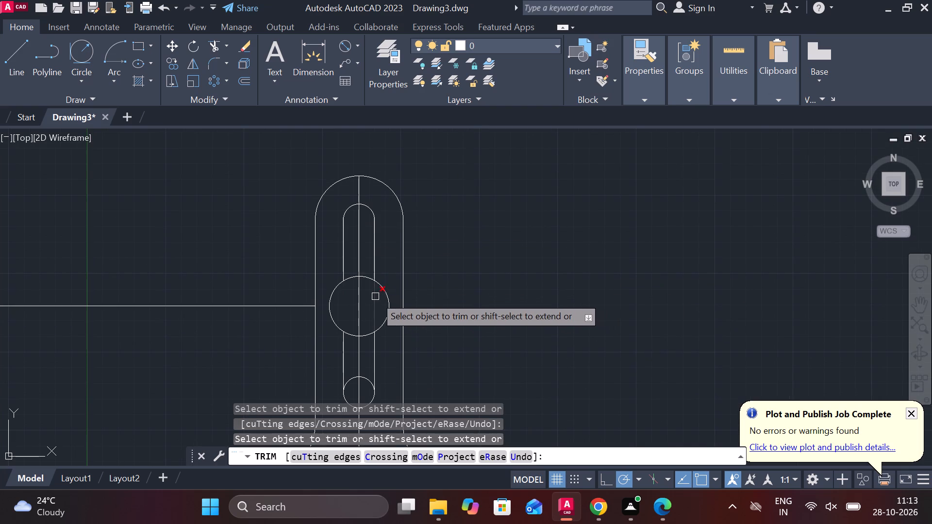
click(375, 296)
click(355, 380)
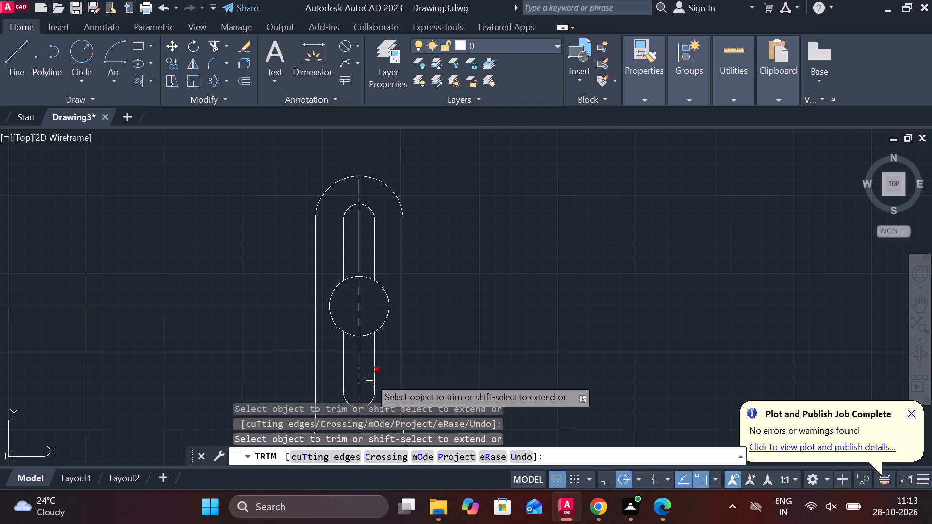
click(369, 377)
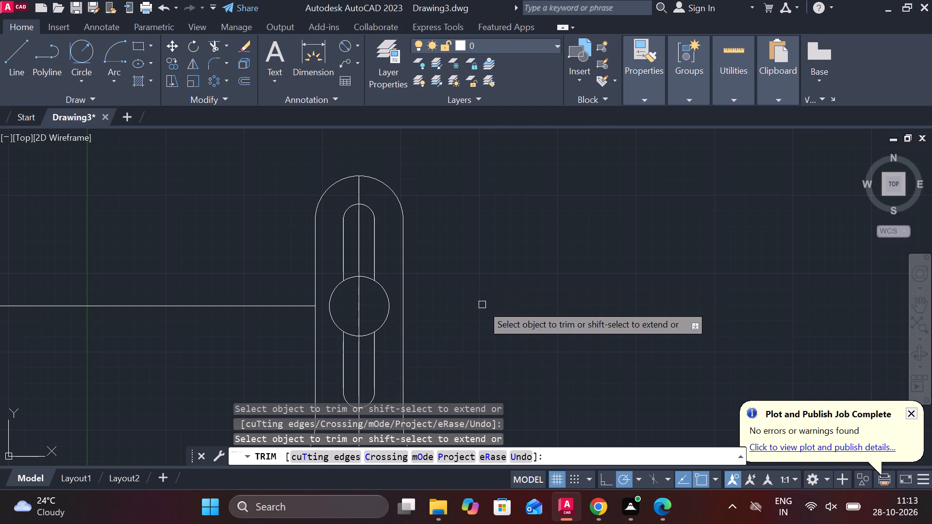
key(Escape)
Join the two vertical centre line pieces inside the slot into a single line.
middle_drag(482, 305, 489, 219)
middle_drag(485, 234, 489, 251)
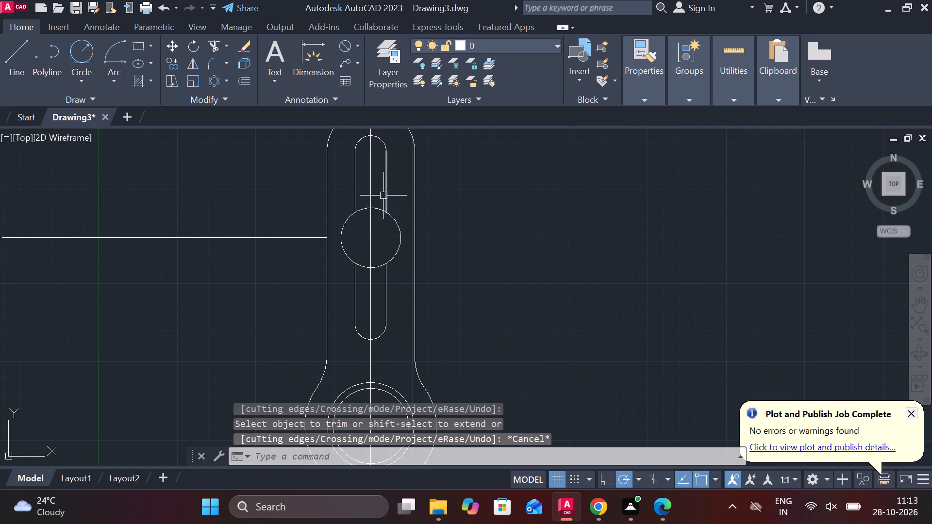
click(371, 180)
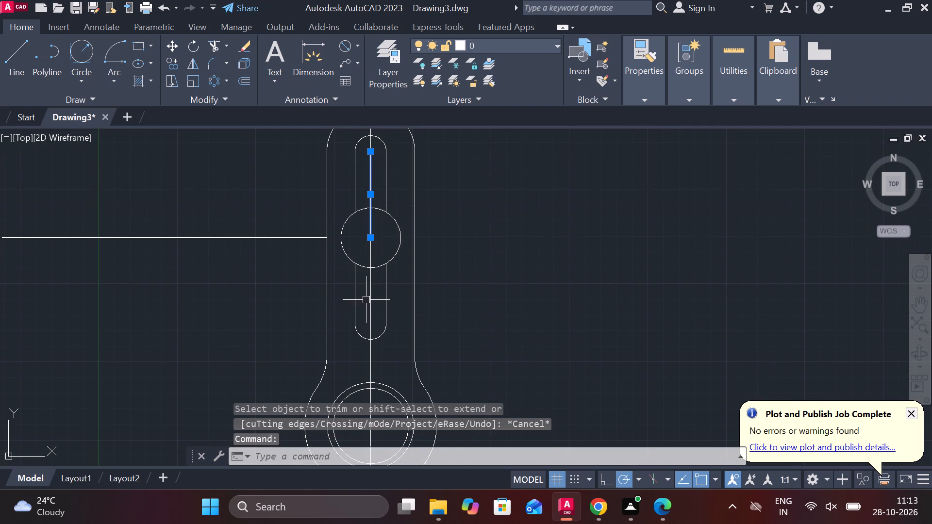
click(369, 292)
key(j)
key(Return)
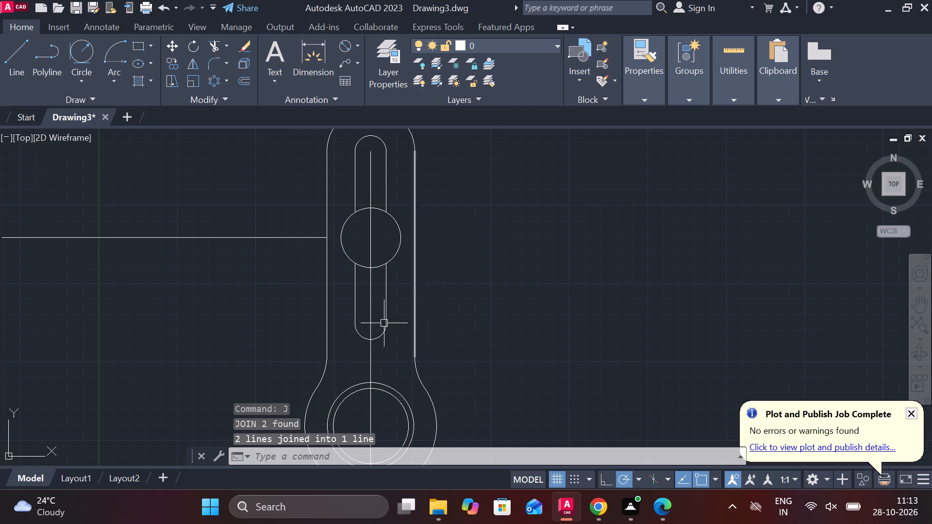
Select the link's vertical centre line and load the CENTER linetype from acadiso.lin into the drawing.
click(370, 359)
click(646, 106)
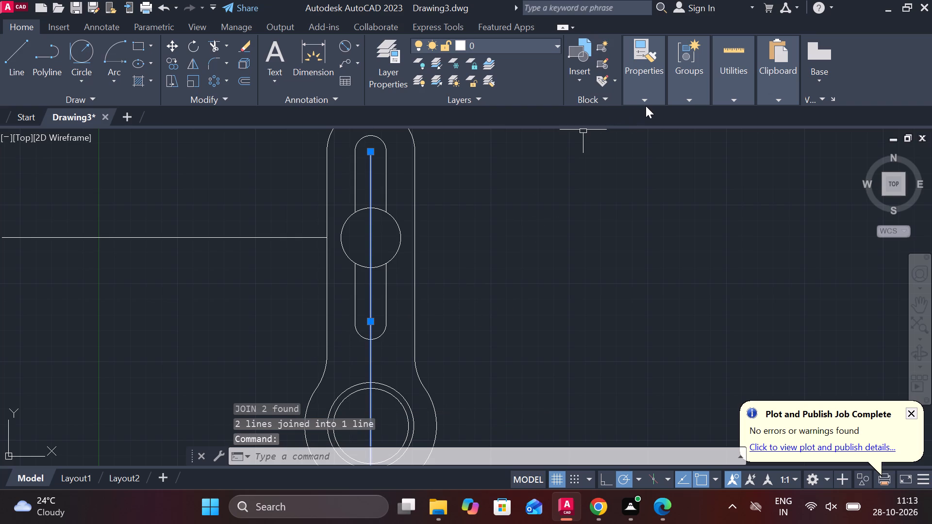
click(650, 103)
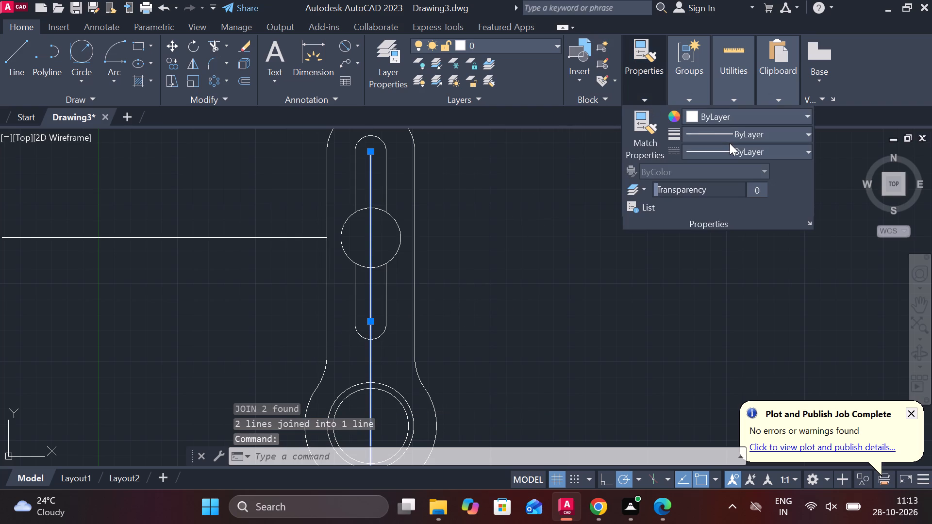
click(730, 143)
click(765, 156)
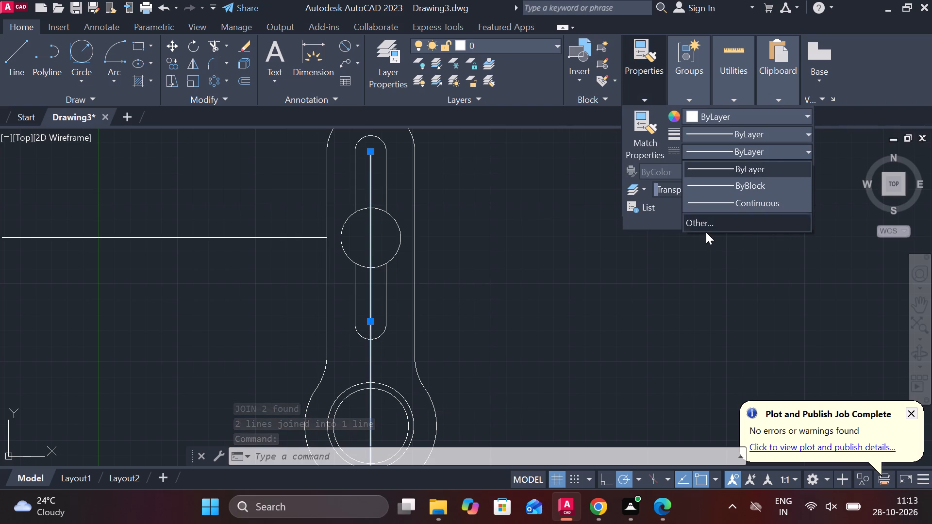
click(705, 228)
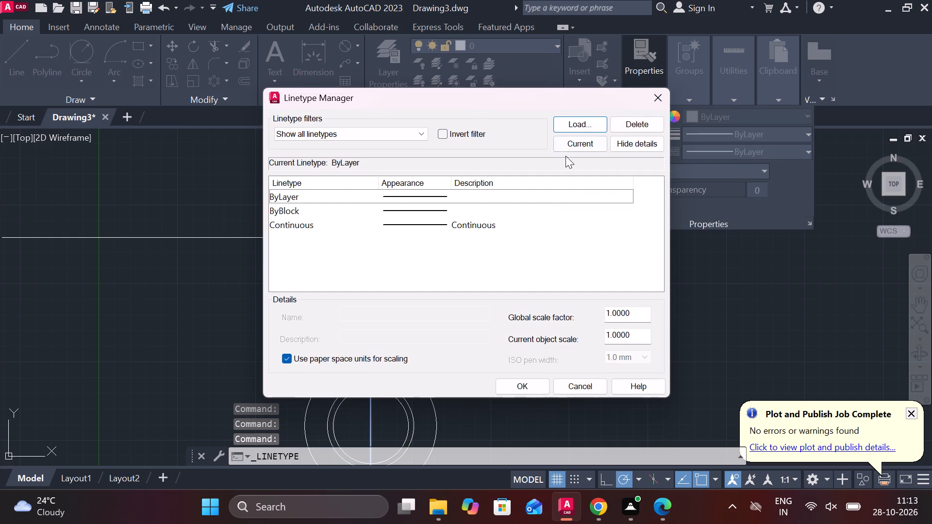
click(581, 126)
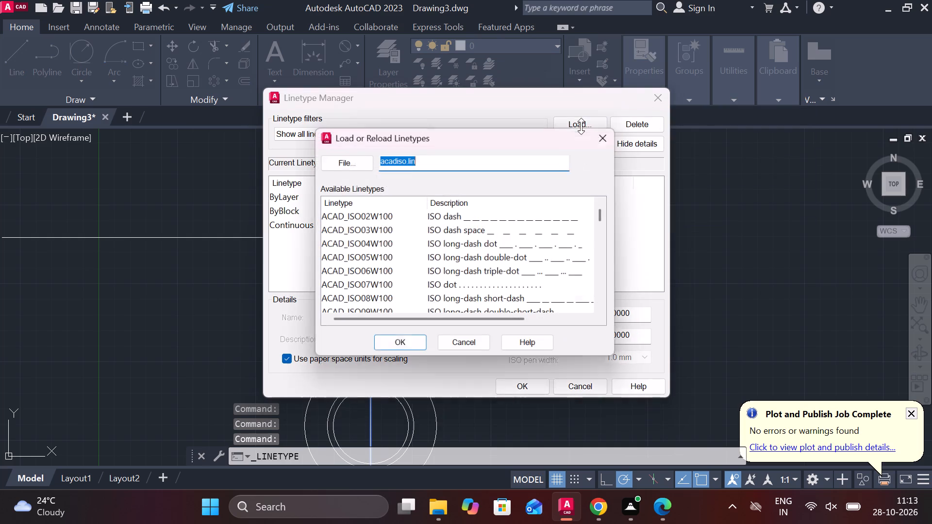
scroll(407, 223, down, 2)
scroll(368, 282, down, 2)
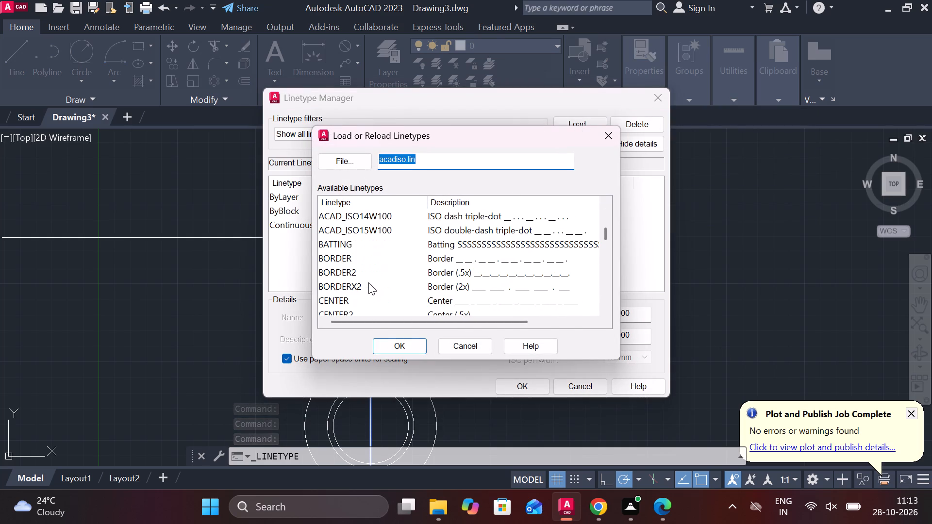
scroll(337, 279, down, 1)
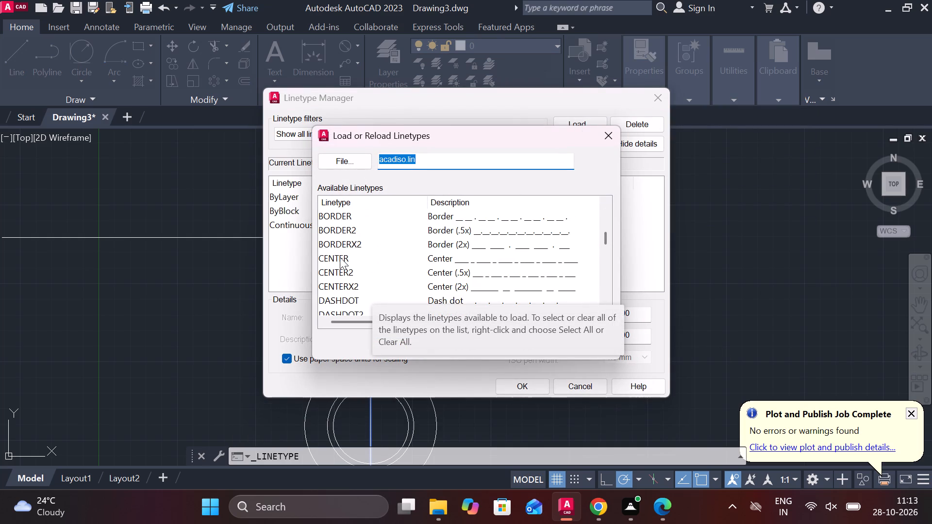
click(340, 257)
click(390, 342)
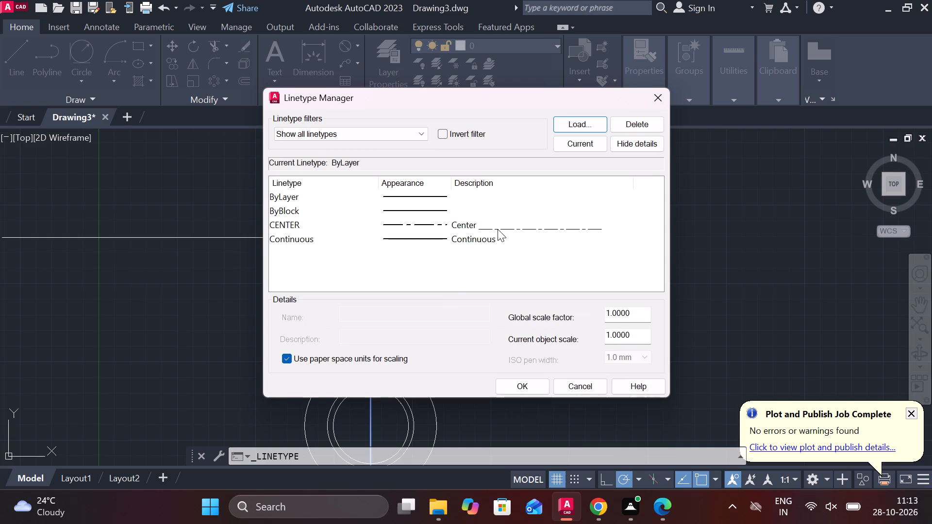
Load the DASHED linetype from acadiso.lin into the drawing.
click(574, 115)
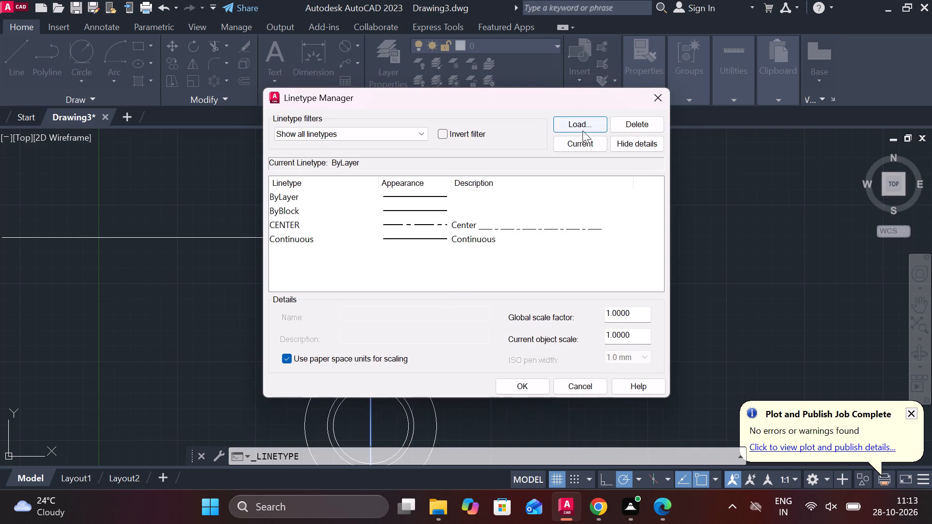
click(582, 124)
scroll(536, 220, down, 3)
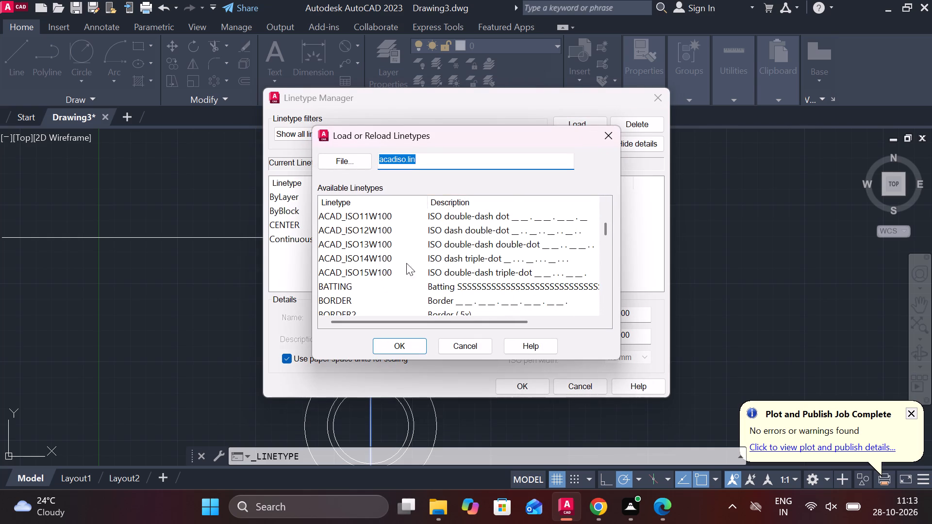
scroll(382, 265, down, 1)
scroll(339, 293, down, 2)
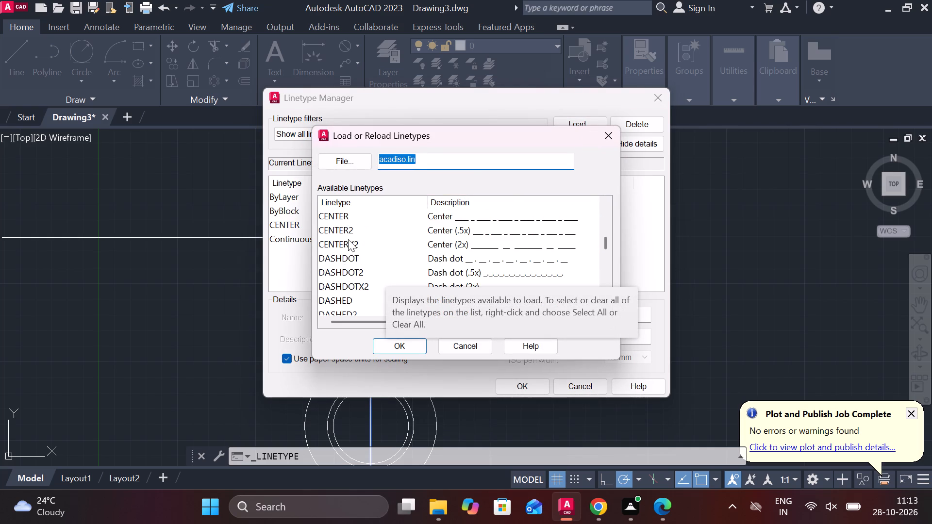
click(332, 302)
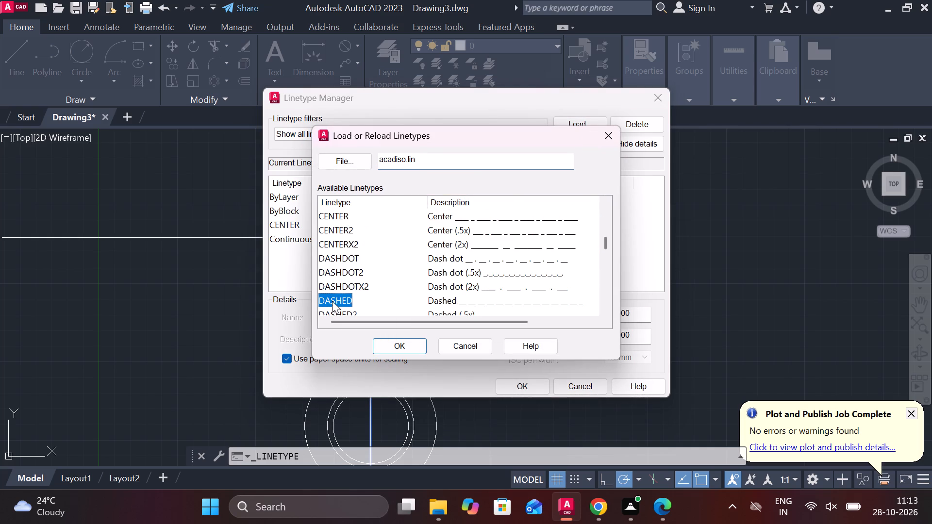
click(398, 347)
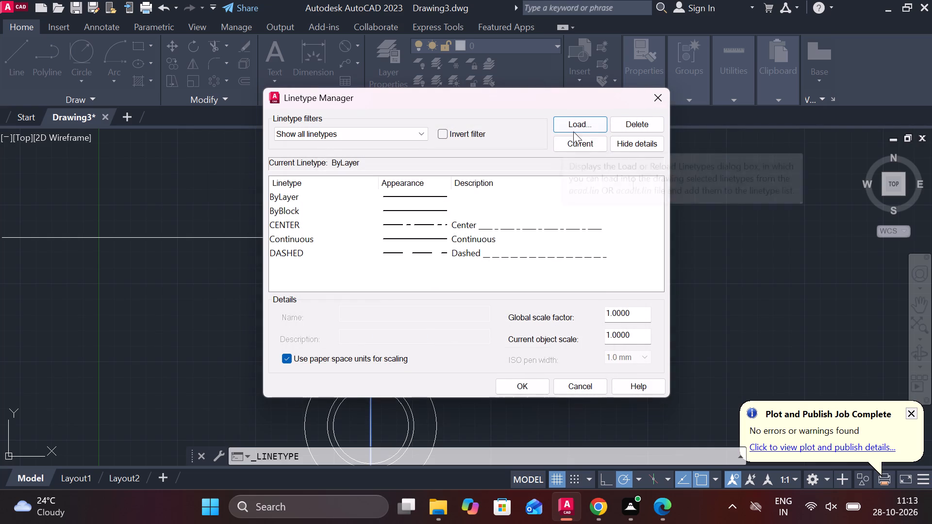
click(518, 383)
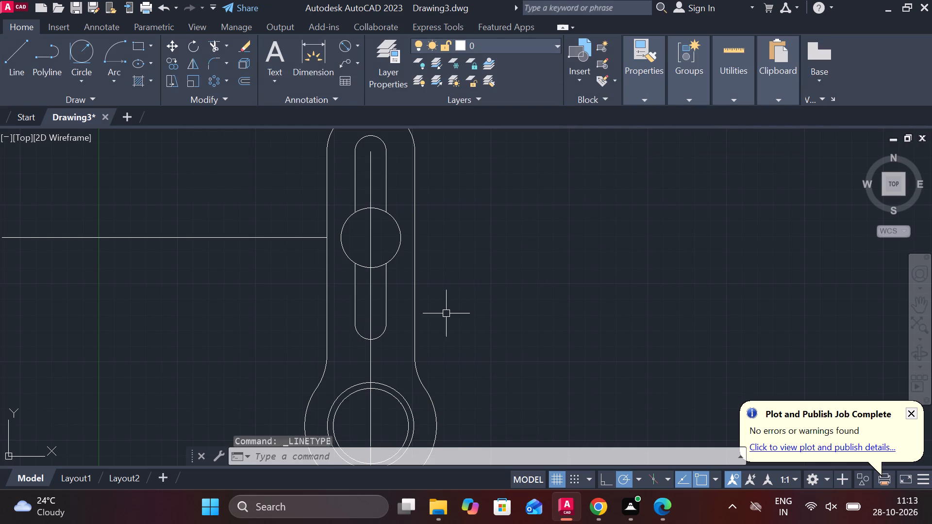
Assign the CENTER linetype to the link's vertical centre line.
click(373, 358)
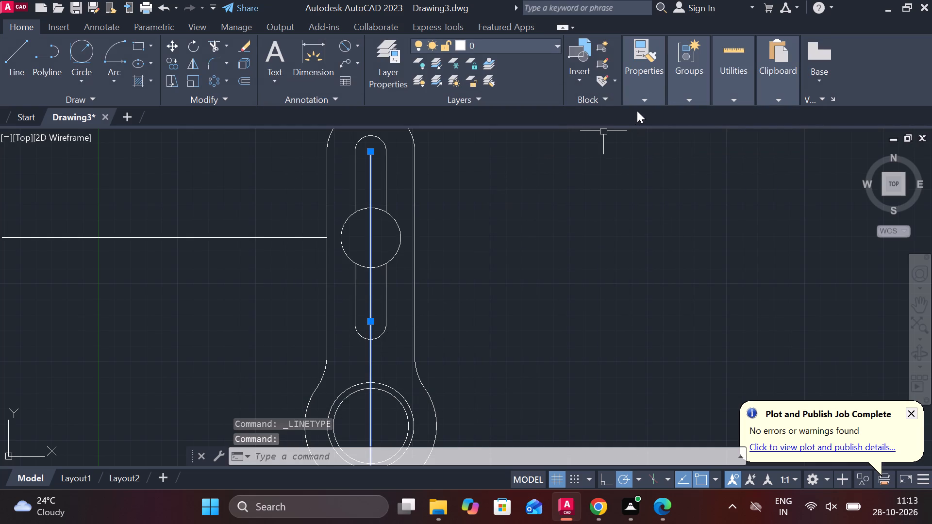
click(638, 105)
click(699, 141)
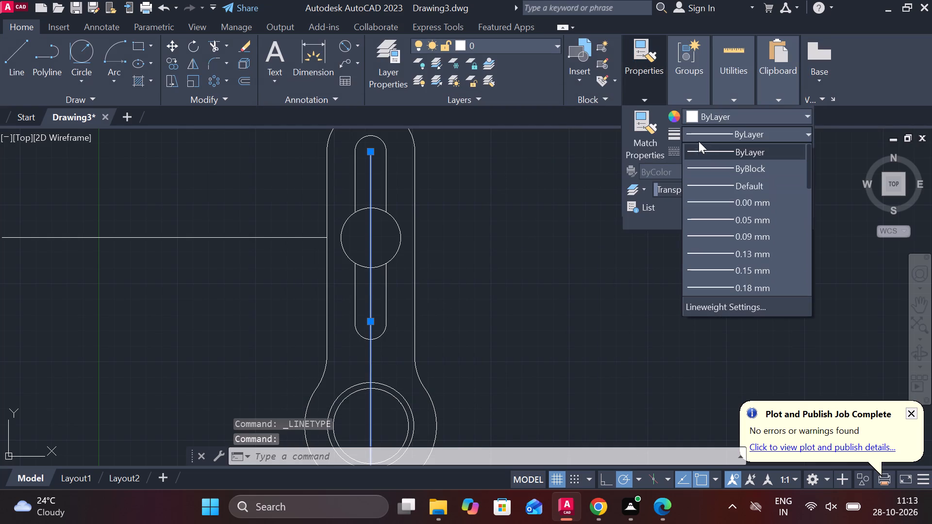
click(772, 151)
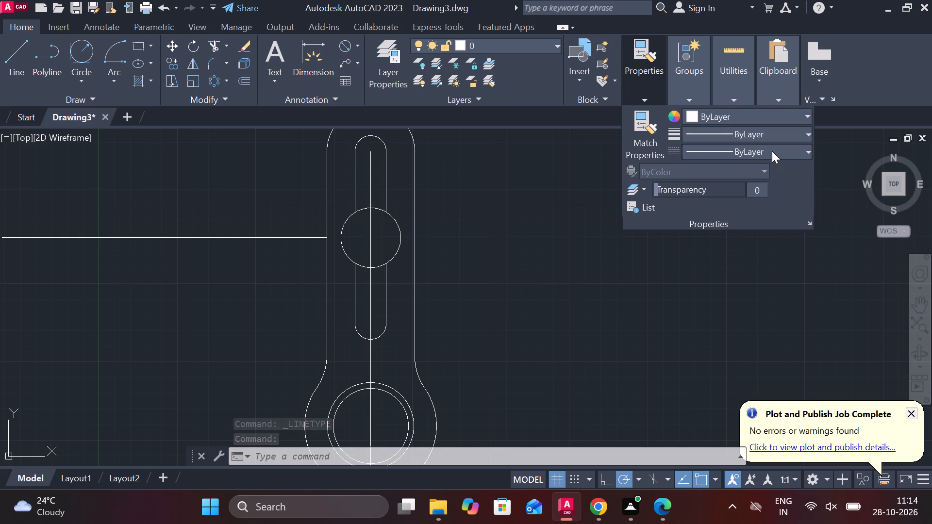
click(772, 151)
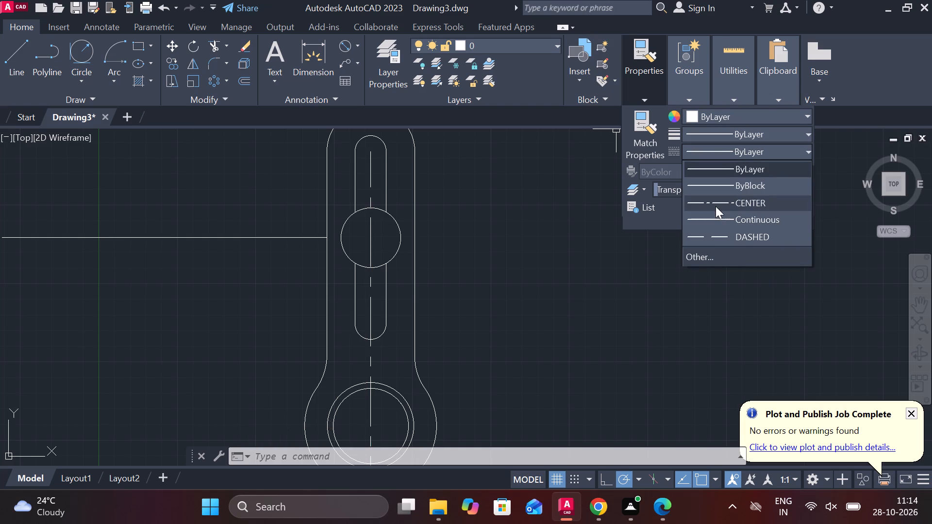
click(716, 206)
key(Escape)
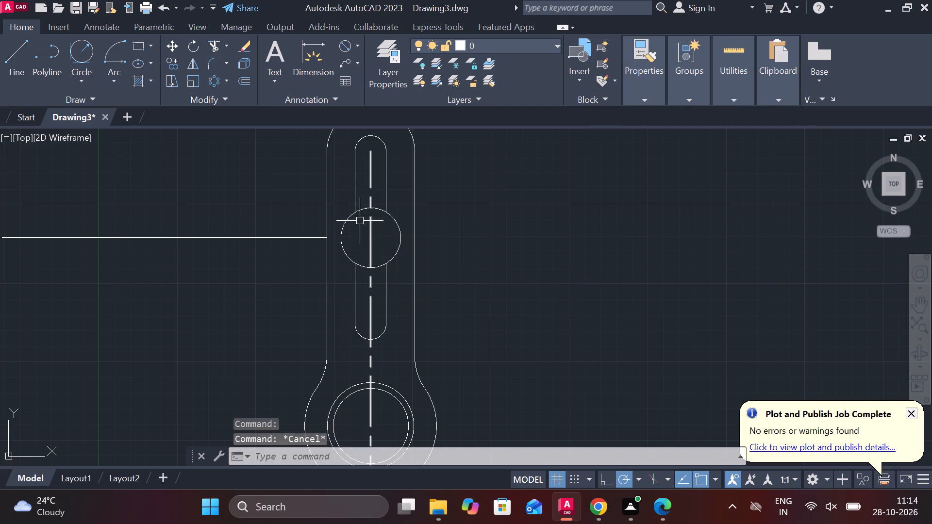
Start a linear dimension from the link's left side line, just above the central circle.
scroll(346, 211, up, 1)
scroll(394, 220, up, 1)
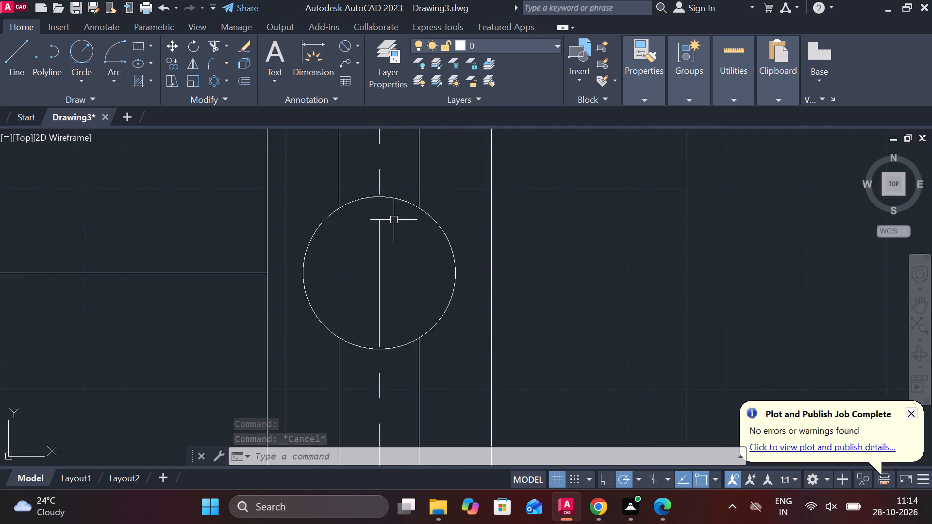
scroll(394, 220, up, 1)
scroll(394, 220, down, 4)
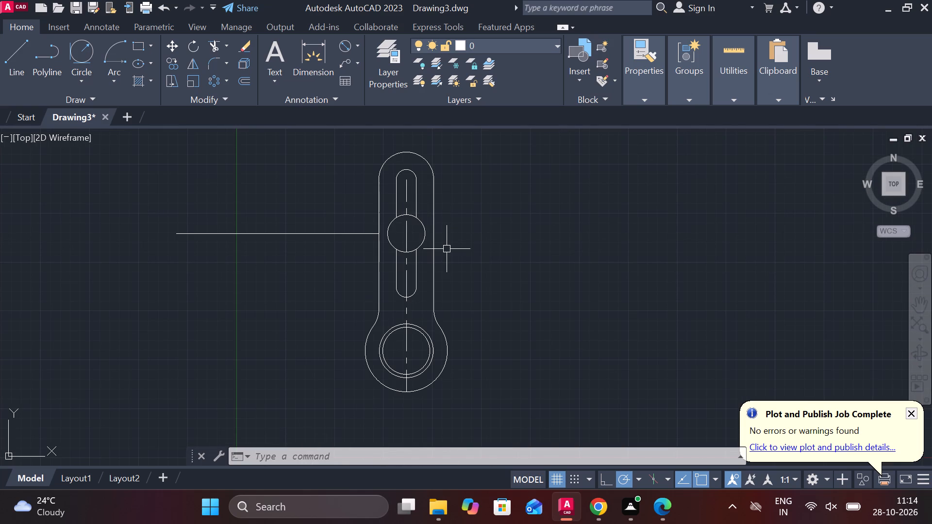
scroll(375, 211, up, 2)
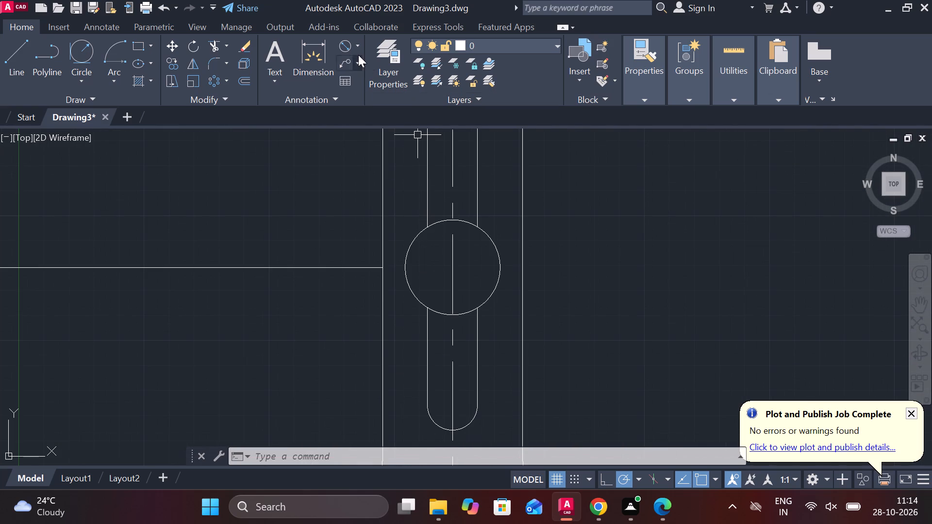
click(357, 47)
click(375, 75)
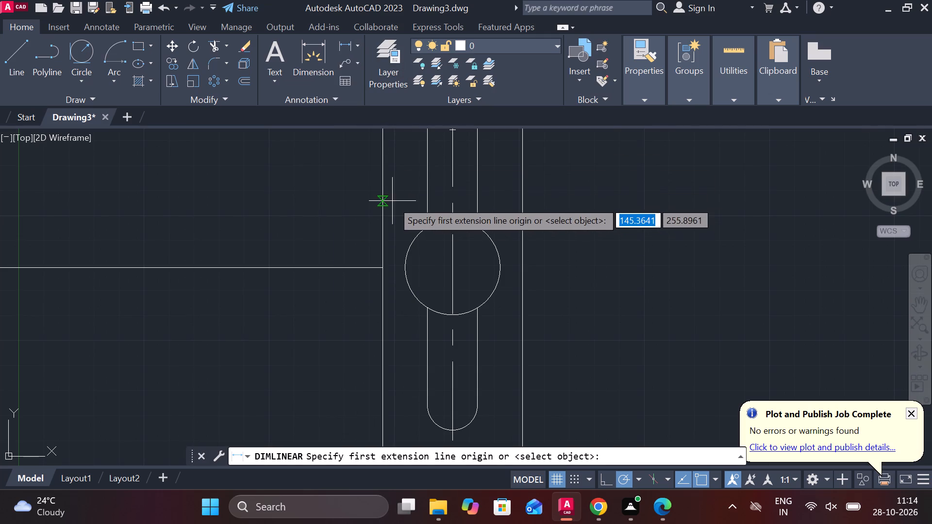
click(392, 201)
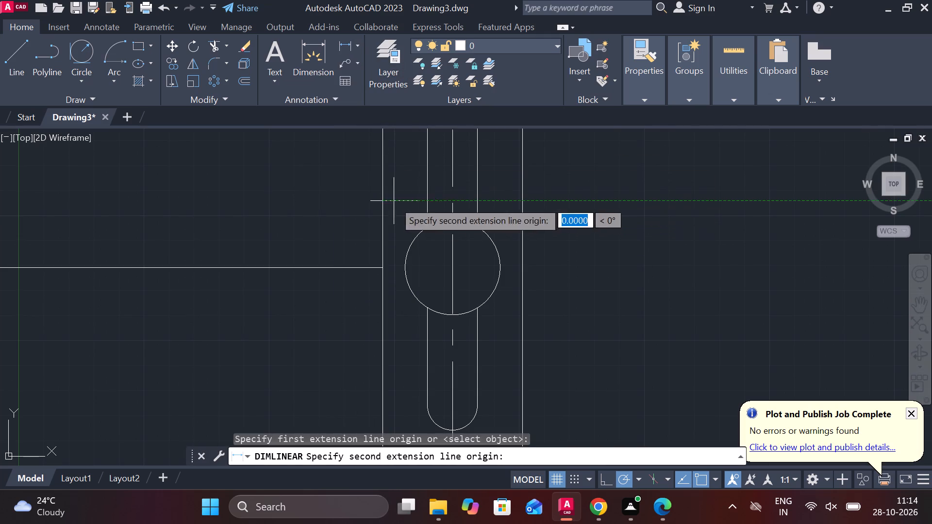
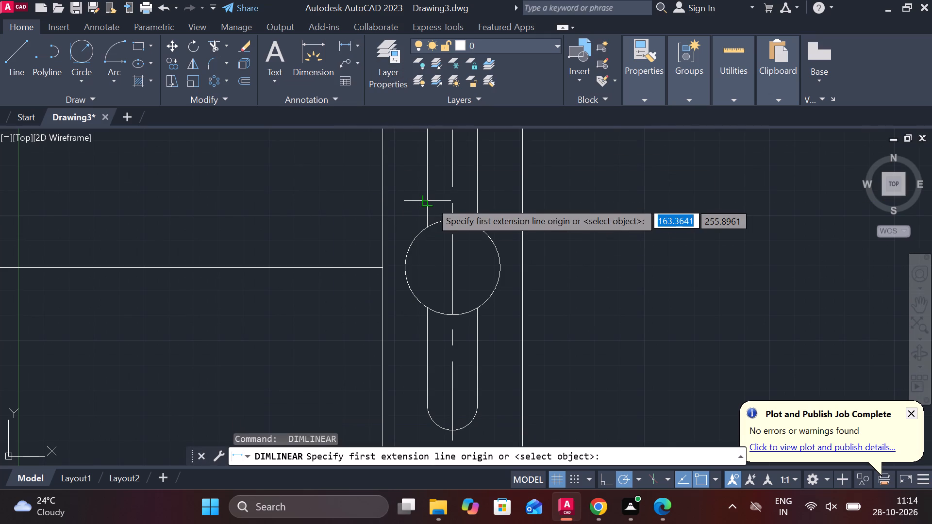
Measure the slot's width just above the central circle with a linear dimension between its two side lines.
click(429, 201)
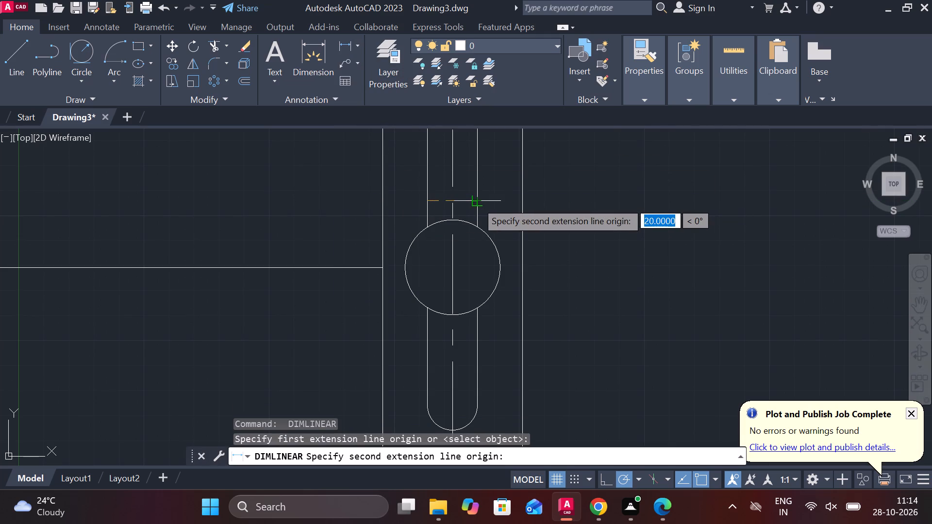
key(Escape)
Start a line left of the link, from a point about level with the link's top, heading downward.
scroll(472, 214, down, 2)
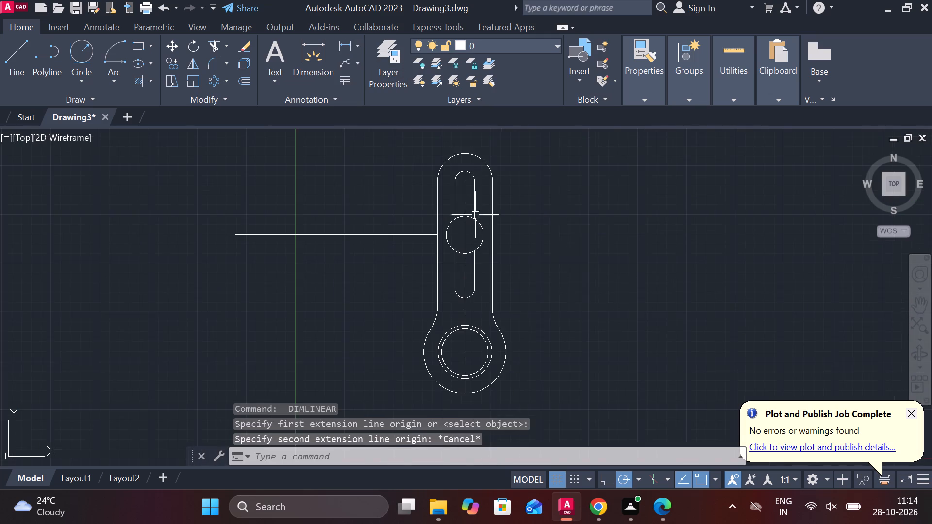
middle_drag(598, 311, 499, 228)
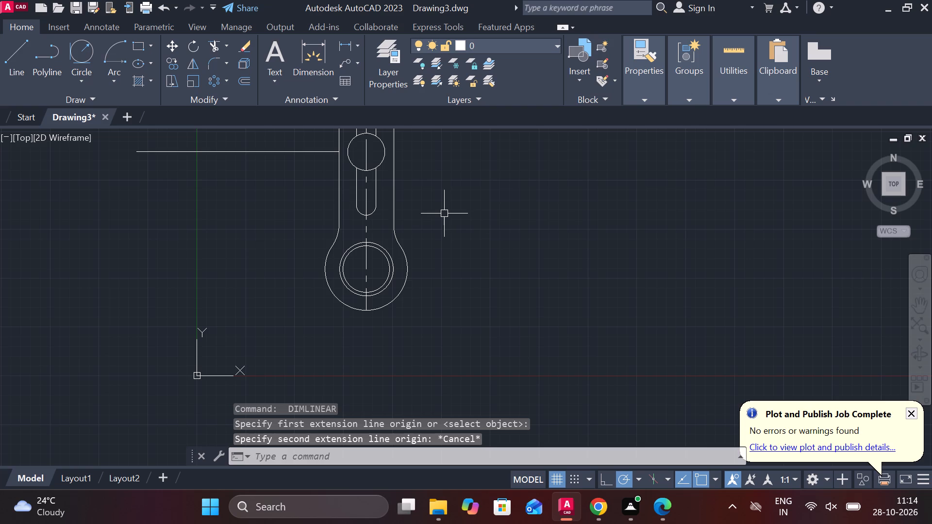
scroll(462, 272, down, 1)
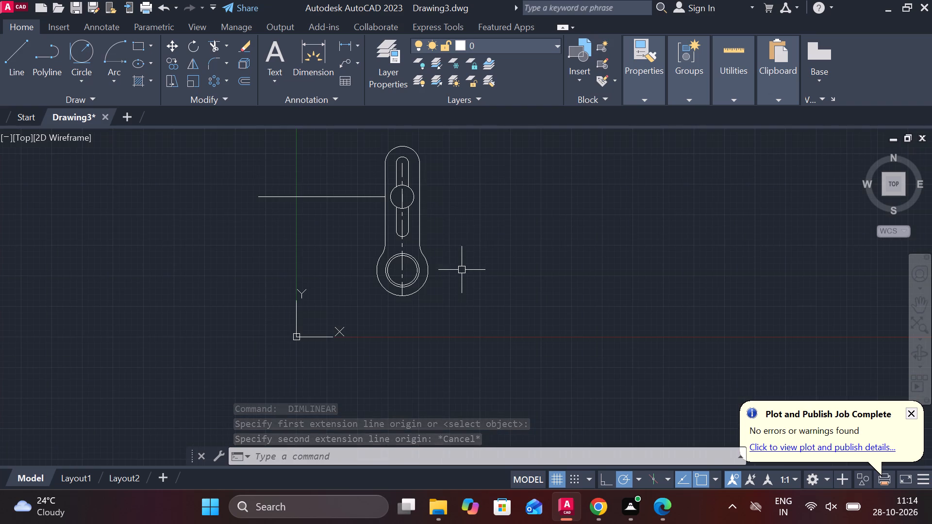
scroll(432, 203, up, 2)
scroll(432, 203, down, 2)
middle_drag(319, 224, 481, 276)
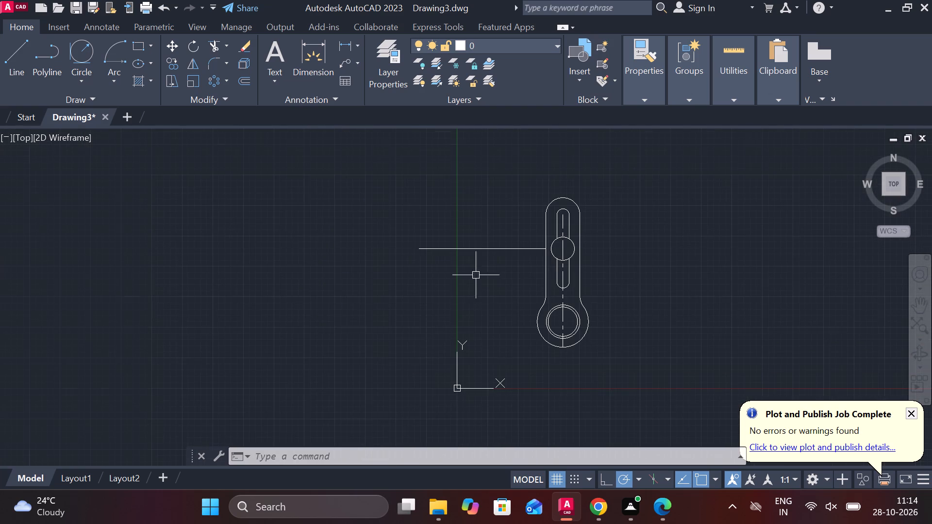
key(l)
key(Return)
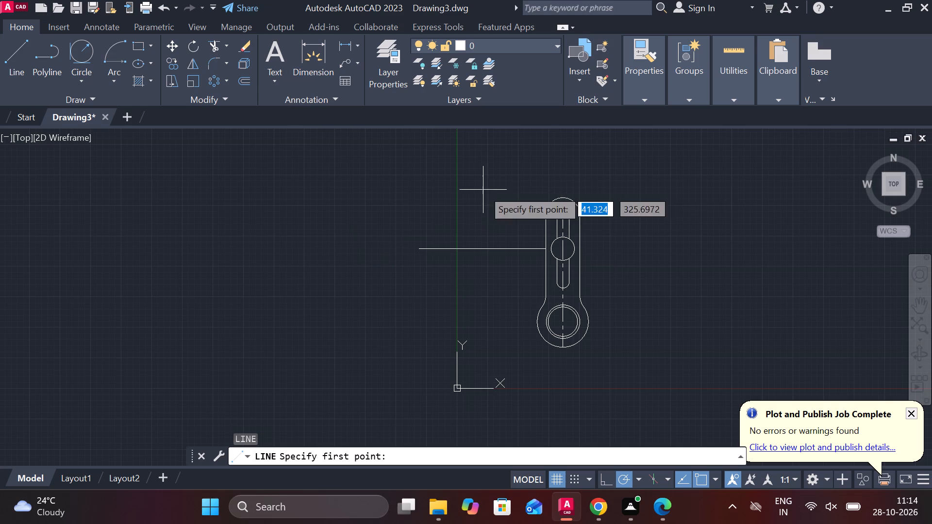
click(427, 195)
middle_drag(415, 311, 408, 226)
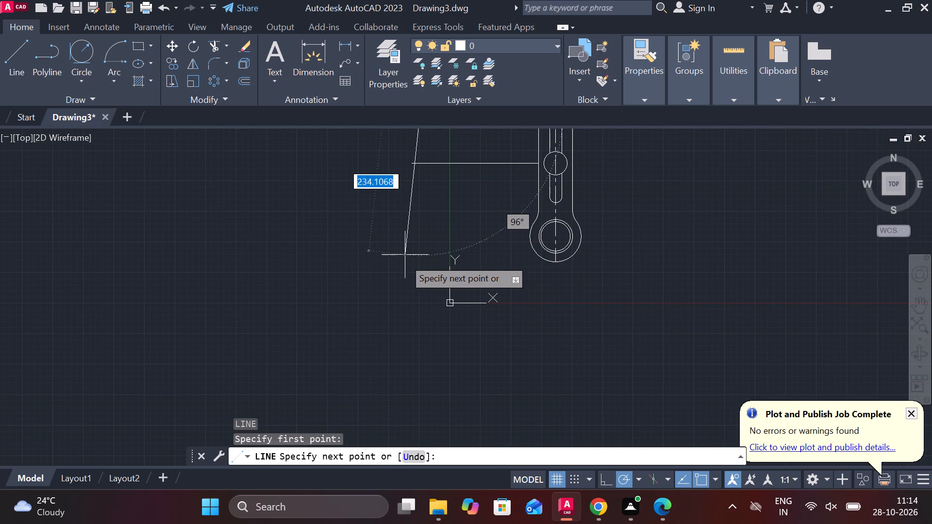
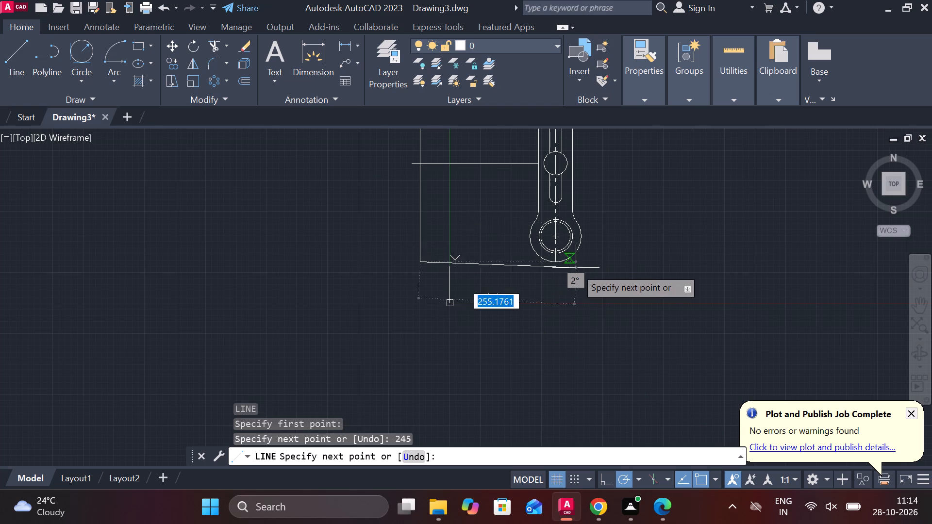
Draw the outline's bottom edge as a horizontal 60-unit line segment running from the 245-unit vertical line toward the link.
scroll(469, 250, up, 2)
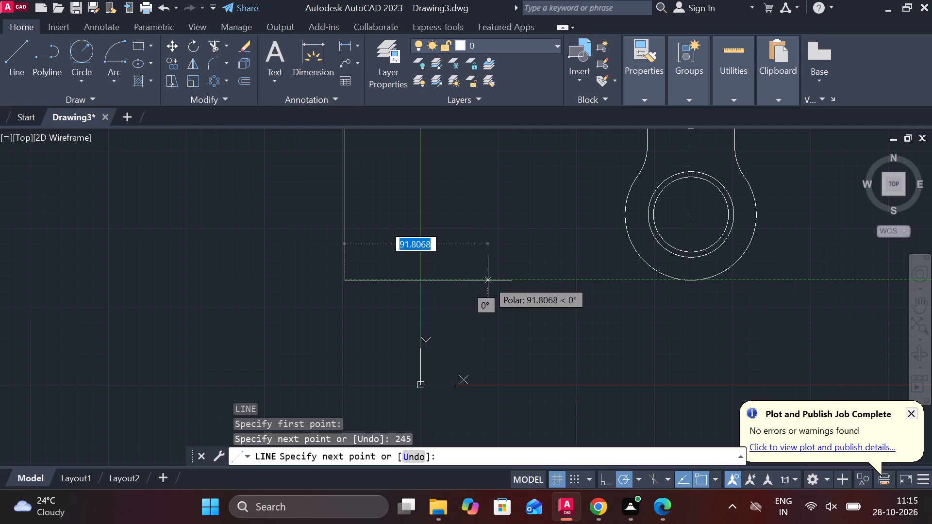
text(60)
key(Return)
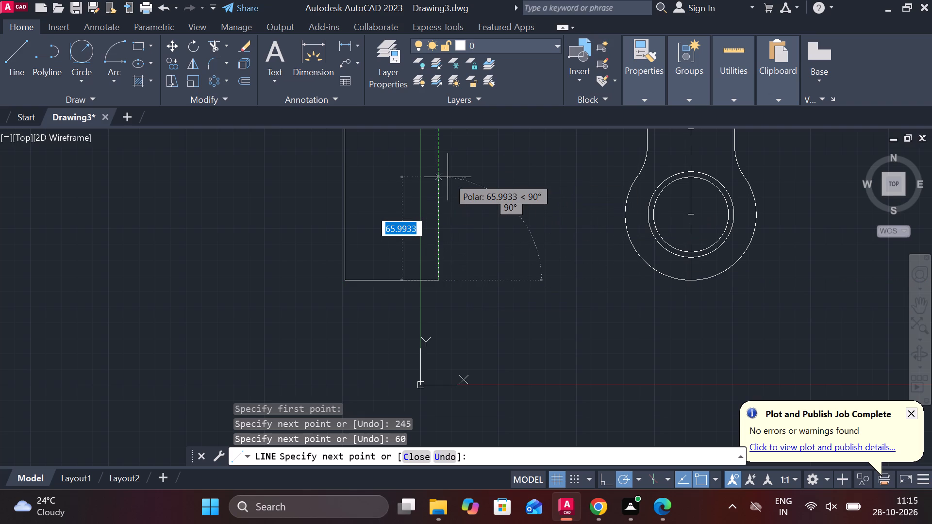
Continue the line vertically upward from the free end of the 60-unit bottom edge.
scroll(448, 177, up, 1)
middle_drag(448, 177, 446, 274)
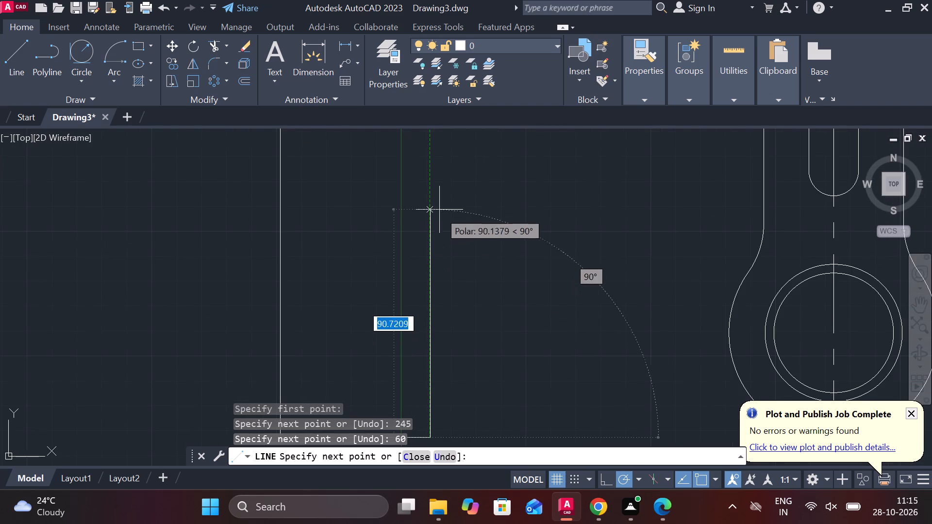
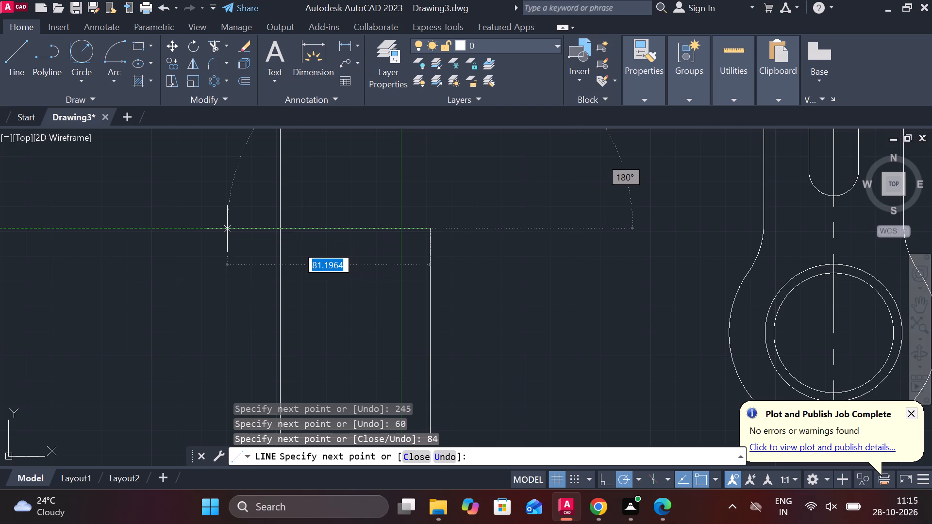
Draw a 35-unit horizontal top edge from the 245-unit line's upper end, continuing vertically down about 193 units past the lower horizontal line.
key(Escape)
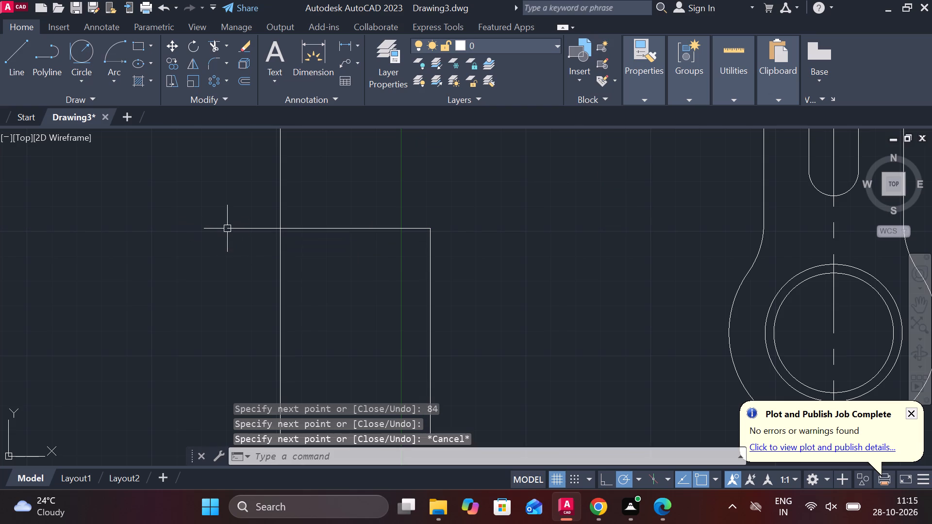
scroll(397, 273, down, 2)
middle_drag(429, 244, 446, 312)
key(l)
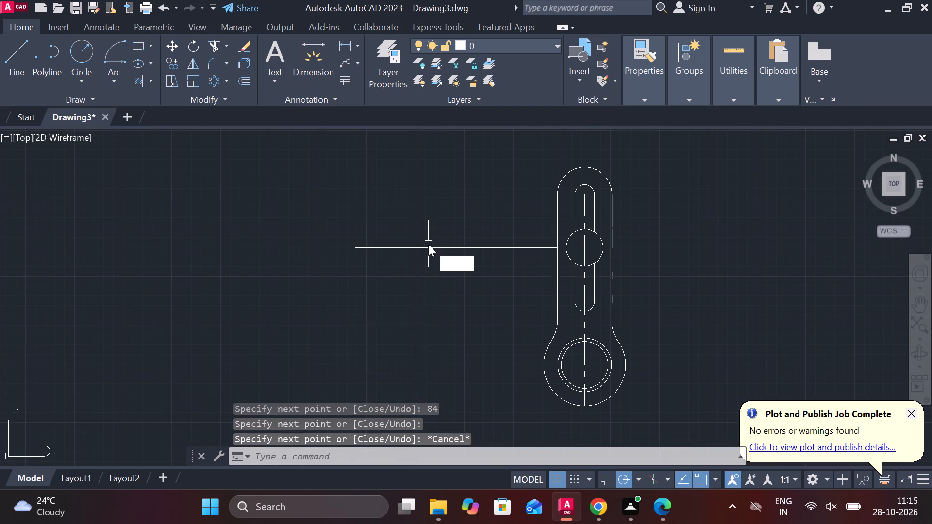
key(Return)
click(370, 164)
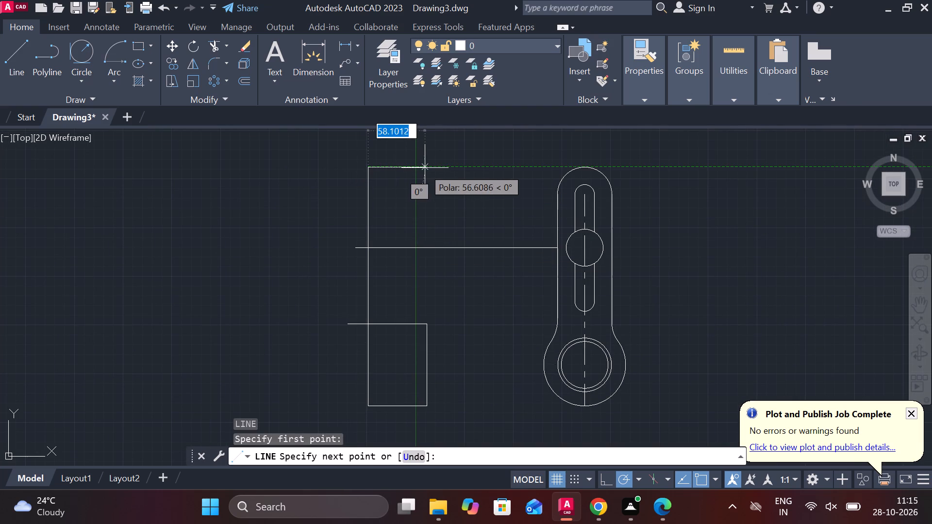
text(35)
key(space)
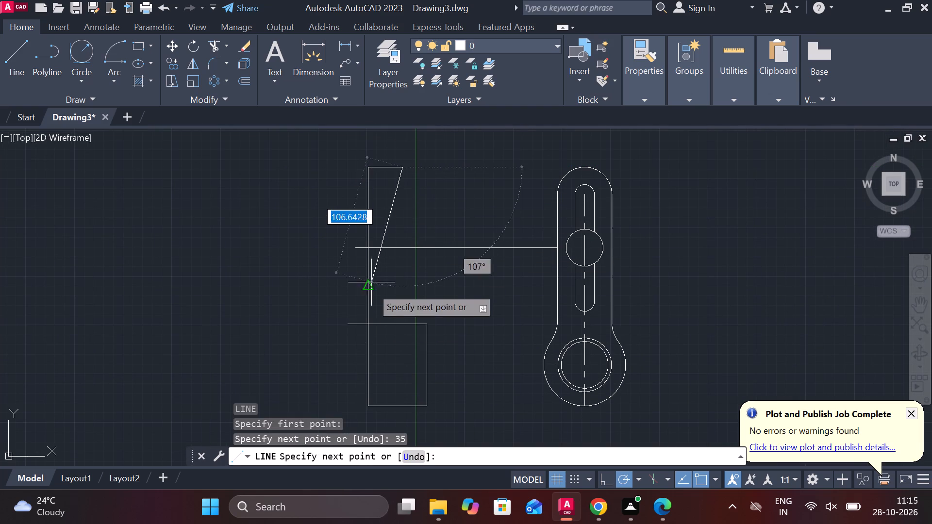
scroll(384, 345, up, 2)
click(434, 373)
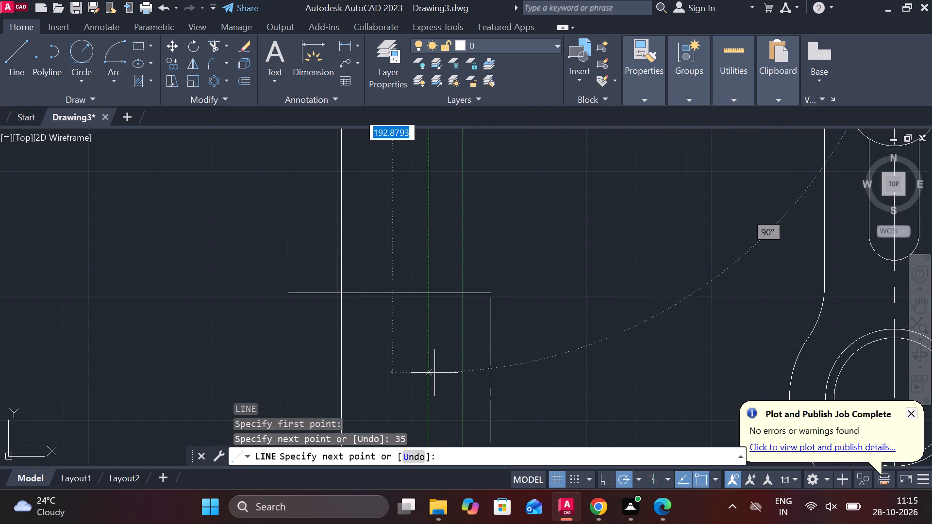
key(Escape)
Trim the new vertical's overrun below the step line, and the step line's portions between the two verticals and beyond the 245-unit line.
text(TR)
key(space)
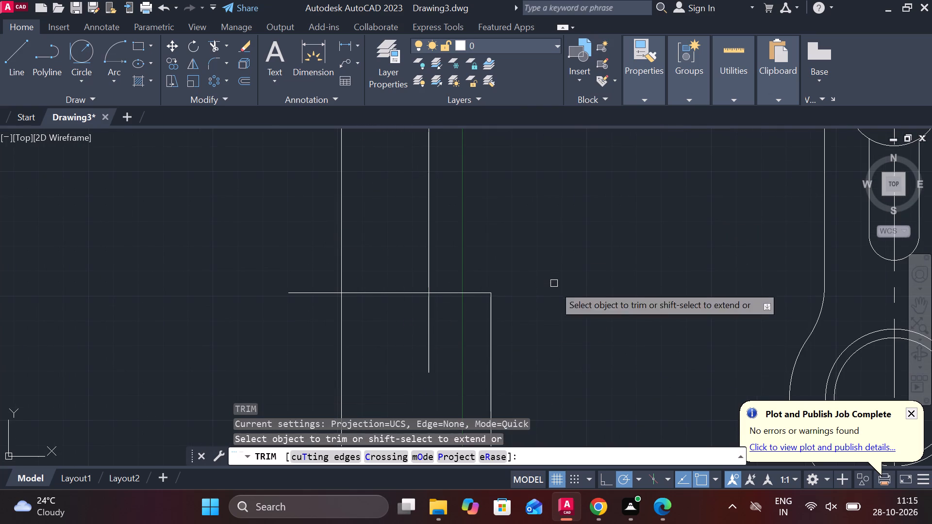
click(429, 318)
double_click(399, 302)
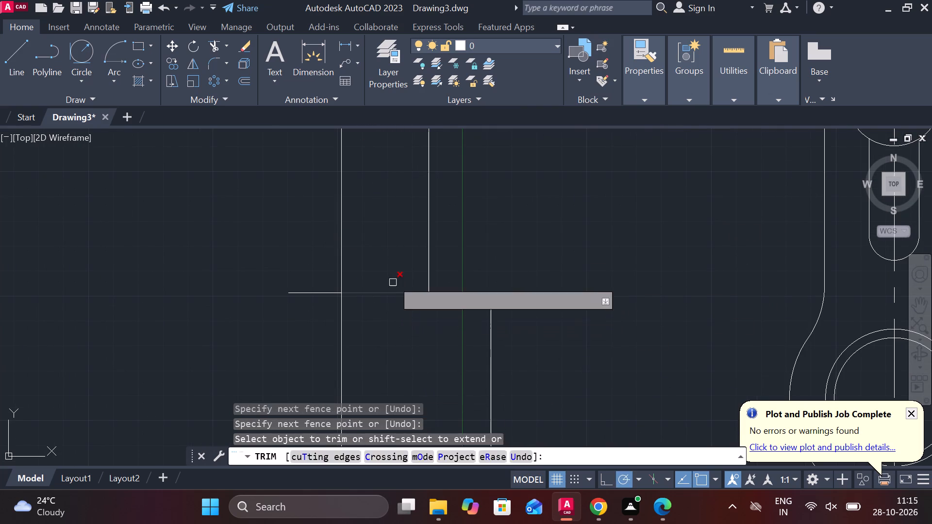
double_click(392, 274)
click(386, 308)
click(280, 295)
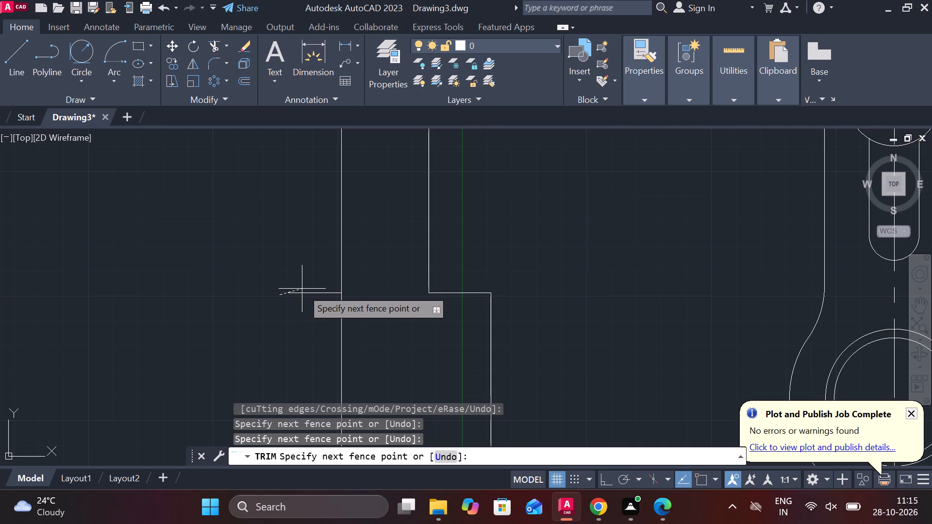
click(303, 289)
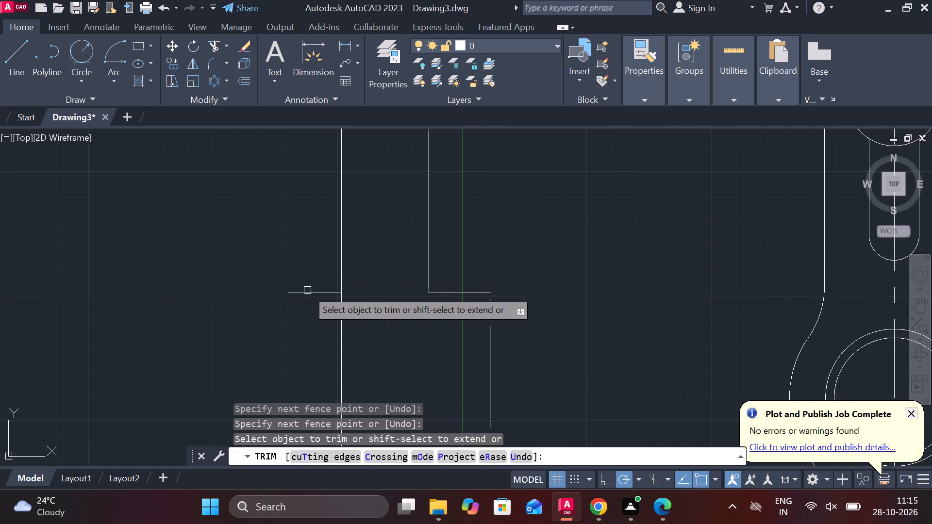
click(307, 290)
key(Escape)
Fillet the inner corner between the inner vertical line and the horizontal step edge with radius 10.
scroll(636, 292, down, 1)
middle_drag(631, 288, 591, 290)
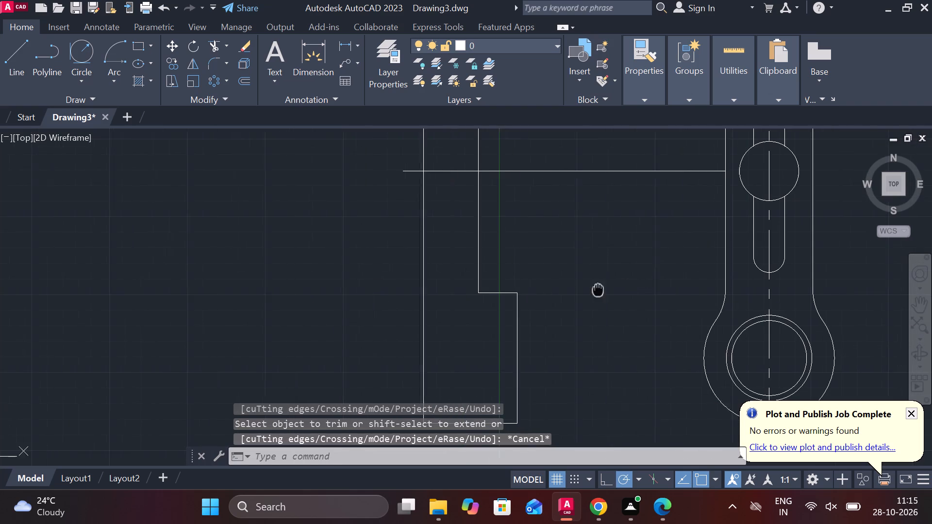
middle_drag(591, 290, 589, 290)
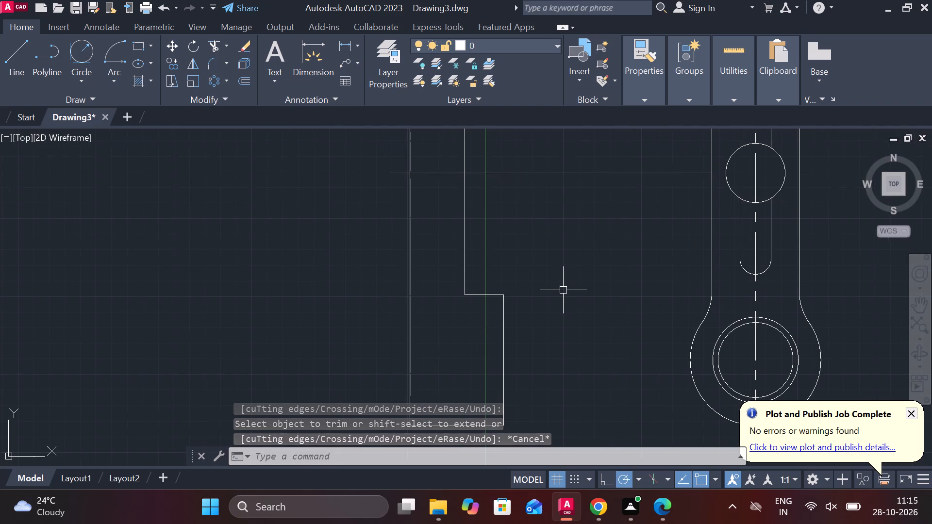
text(F R)
key(space)
text(10)
key(Return)
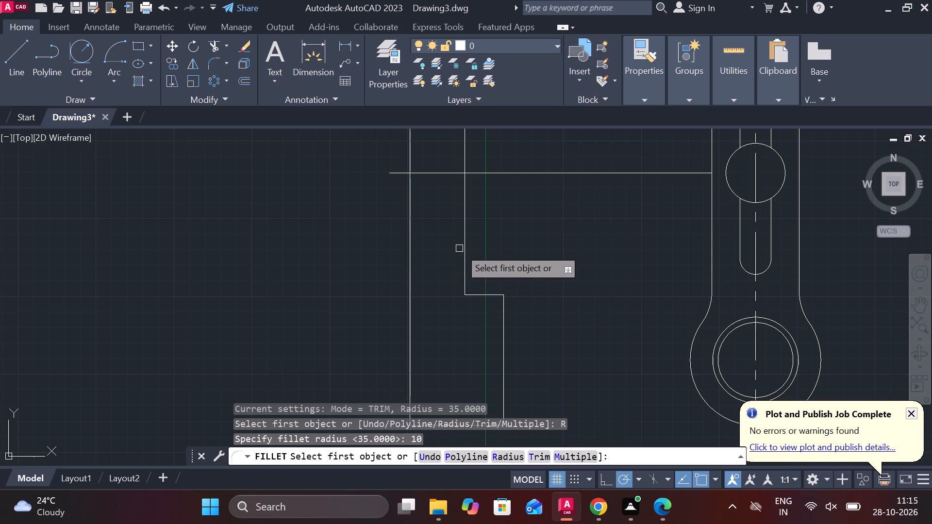
click(464, 241)
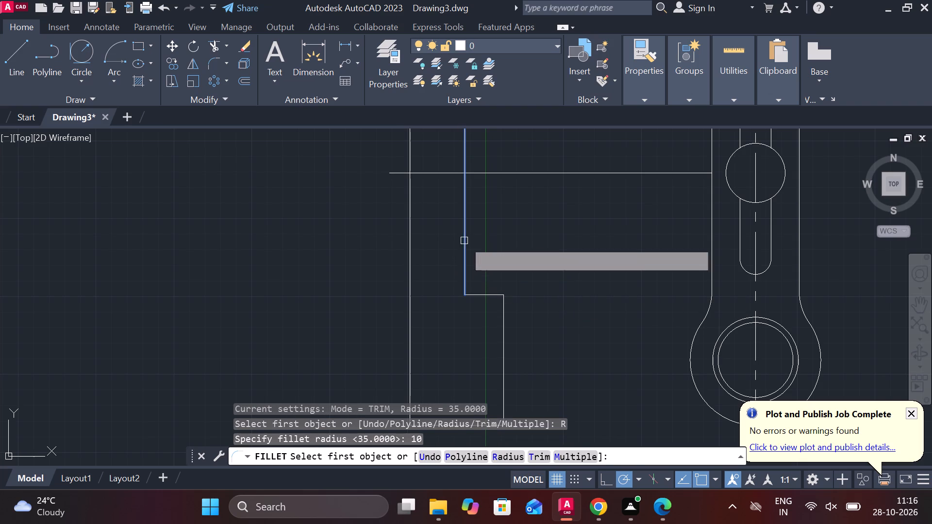
click(478, 295)
middle_drag(562, 290, 516, 266)
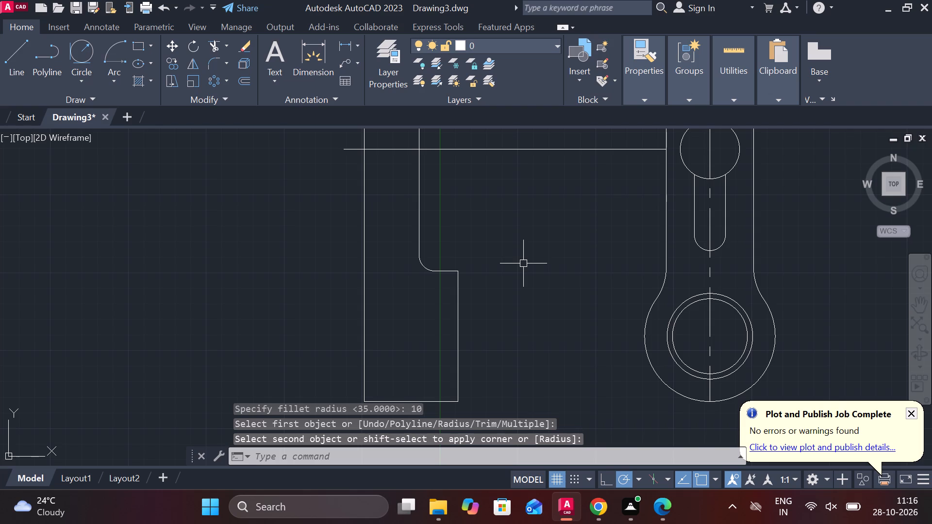
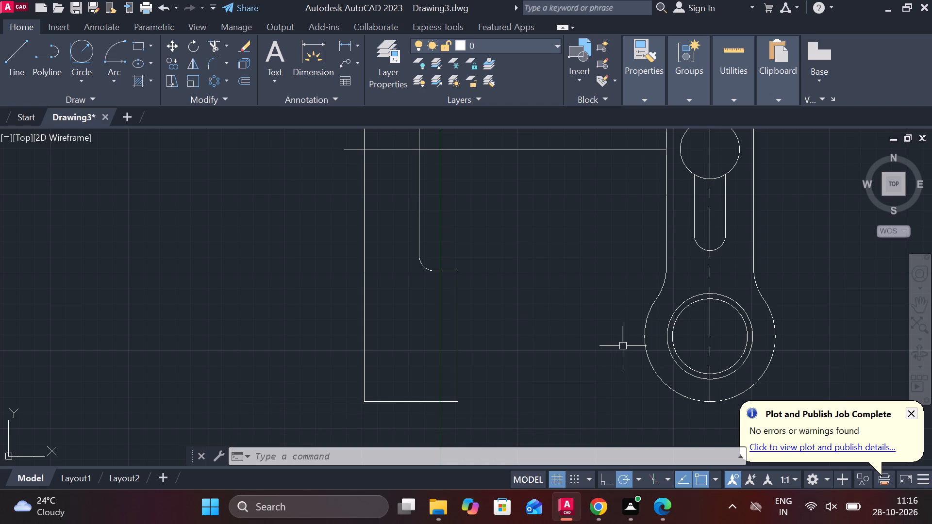
Draw a horizontal line about 274 units long from the lower circles' centre, across and past the stepped second view.
key(l)
key(Return)
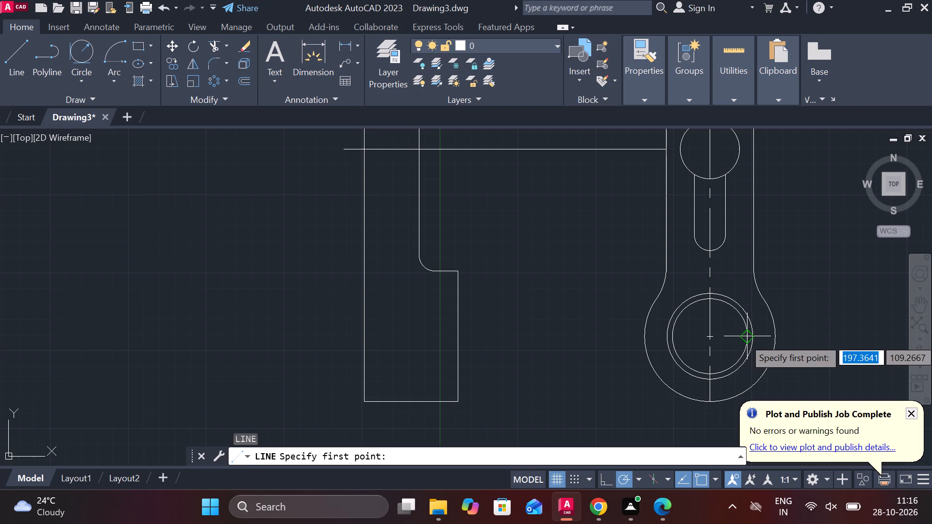
click(712, 335)
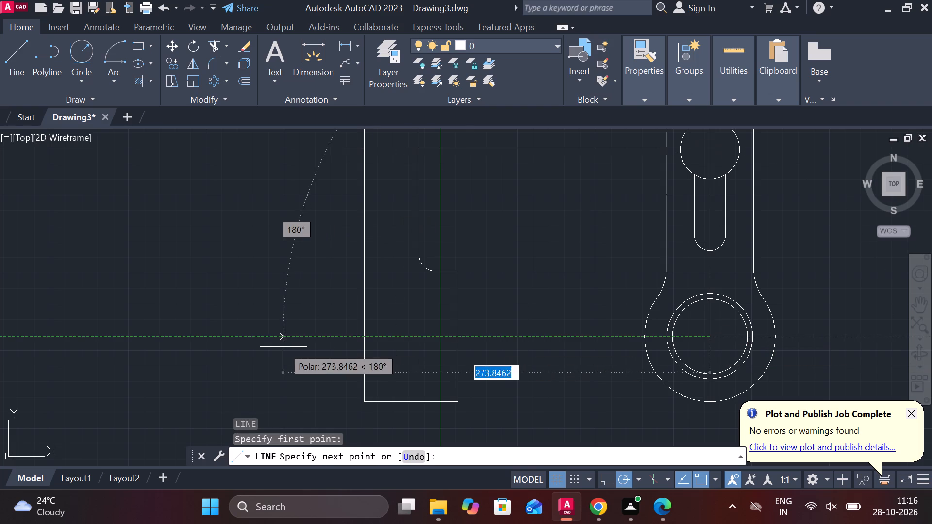
click(283, 347)
key(Escape)
Lengthen the new horizontal line from its circle-centre end to beyond the link's lower rounded outline, on the side away from the stepped view.
click(615, 338)
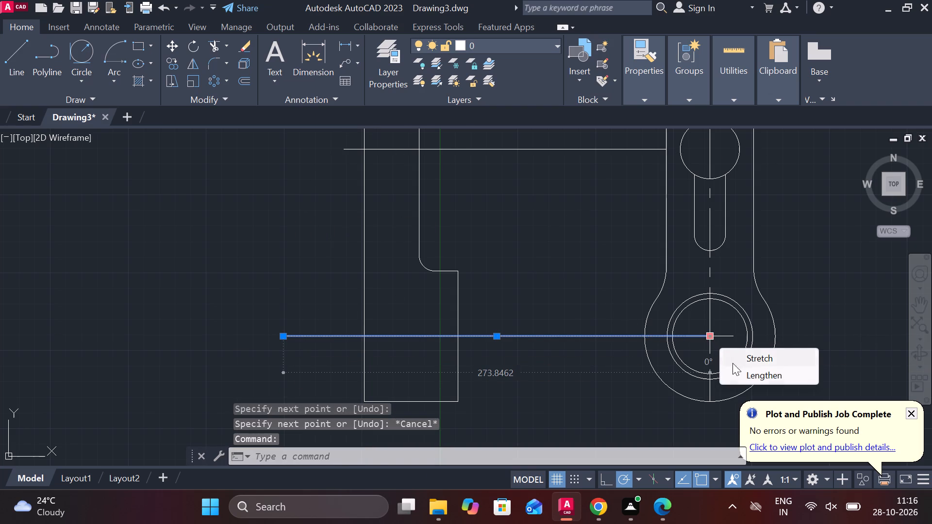
click(743, 375)
click(855, 335)
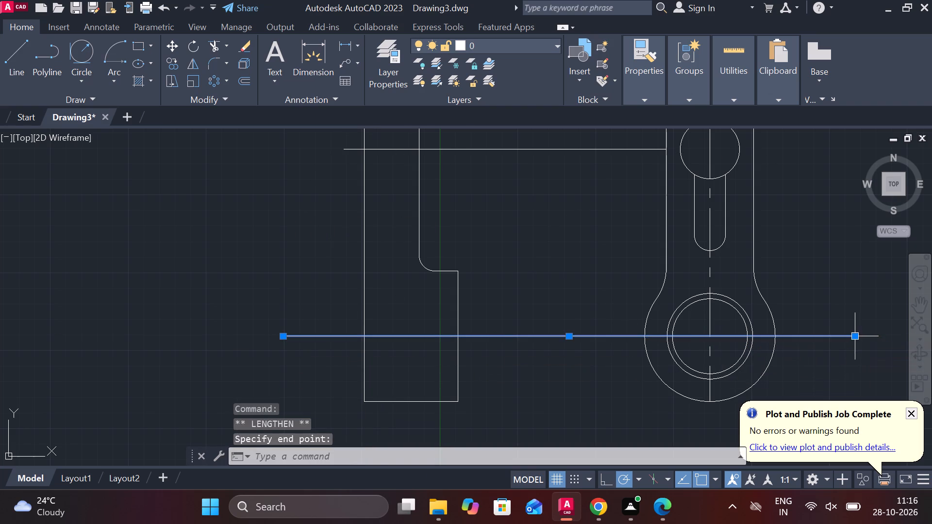
key(Escape)
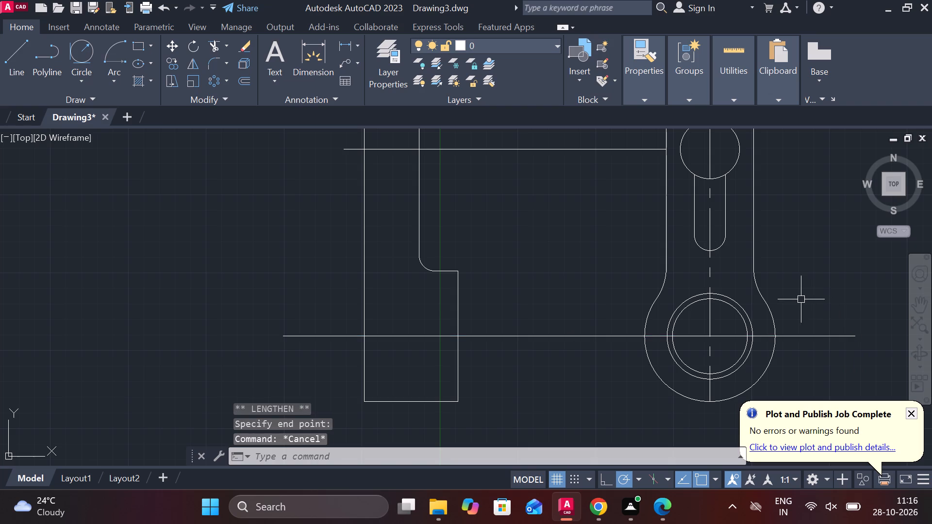
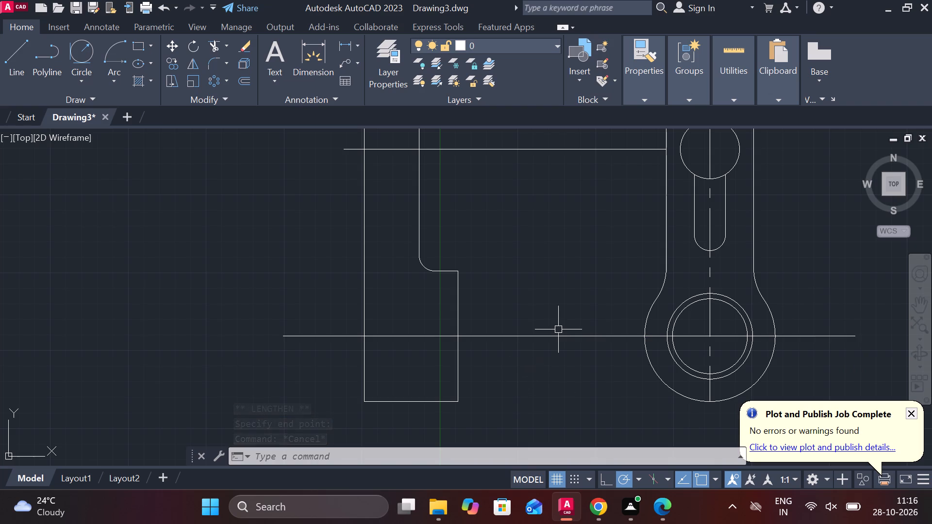
Select the long horizontal line through the lower circles' centre that crosses both views.
click(549, 339)
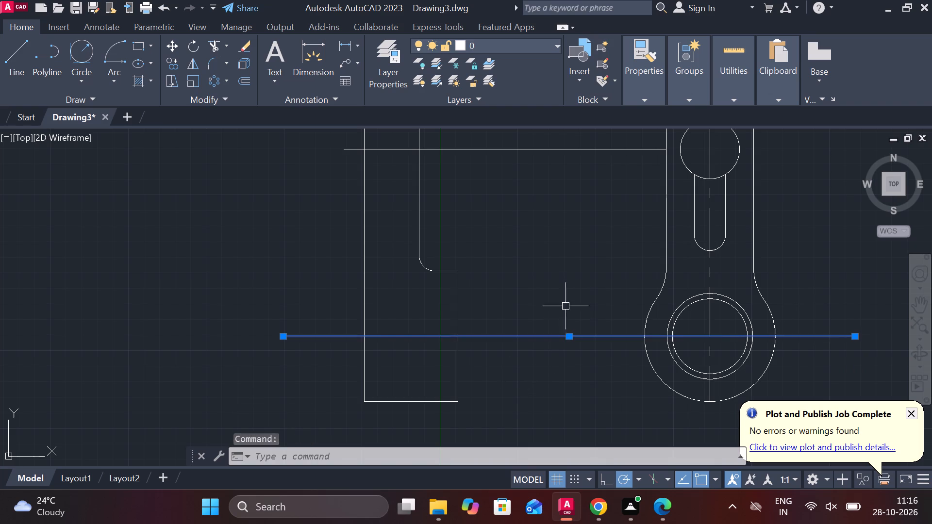
middle_drag(556, 245, 512, 355)
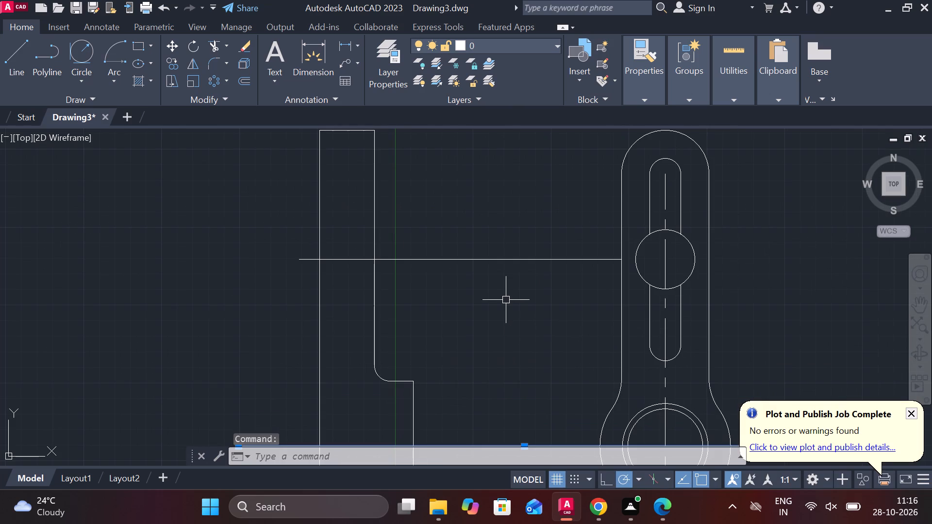
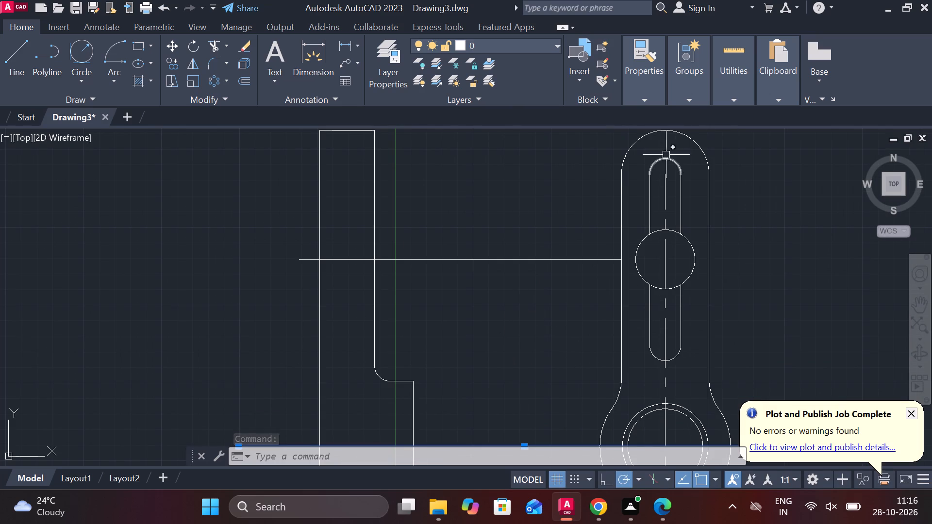
Set the linetype of the selected horizontal line through the lower circles to CENTER.
click(645, 102)
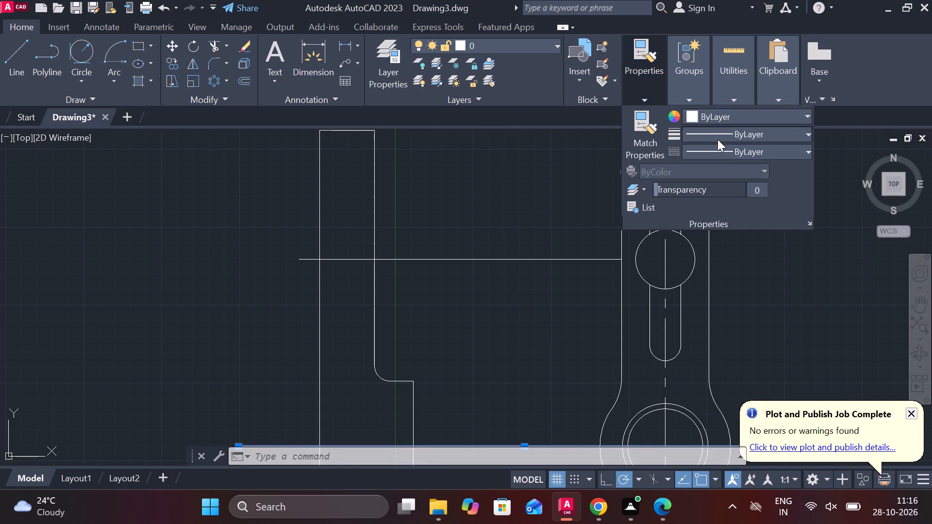
double_click(742, 151)
click(786, 154)
click(724, 208)
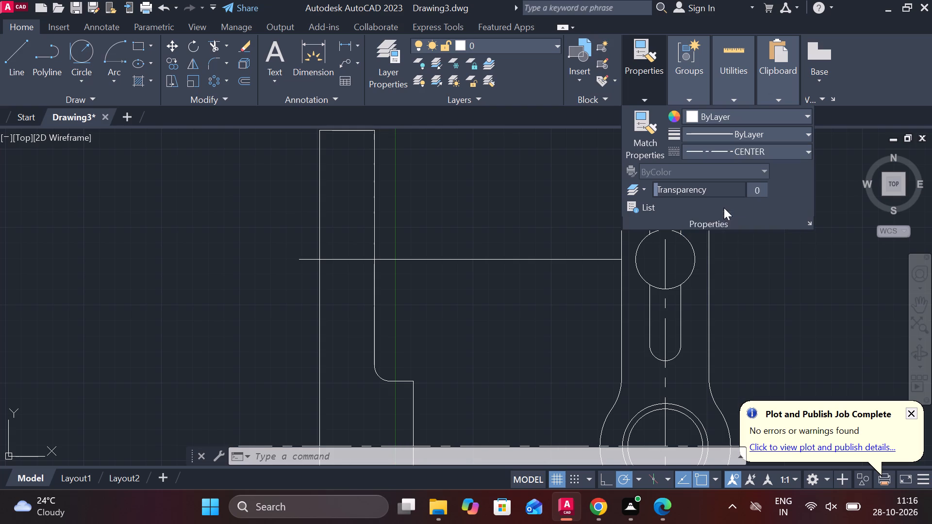
scroll(728, 251, down, 2)
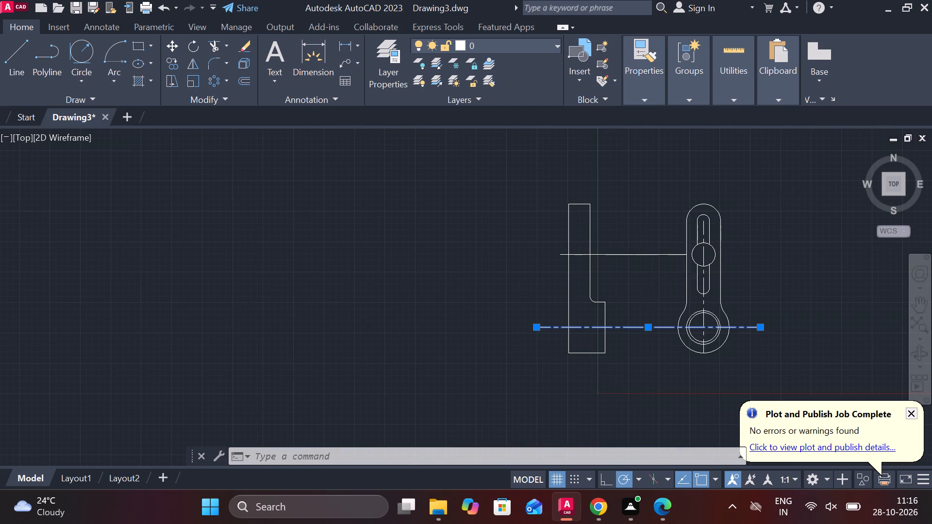
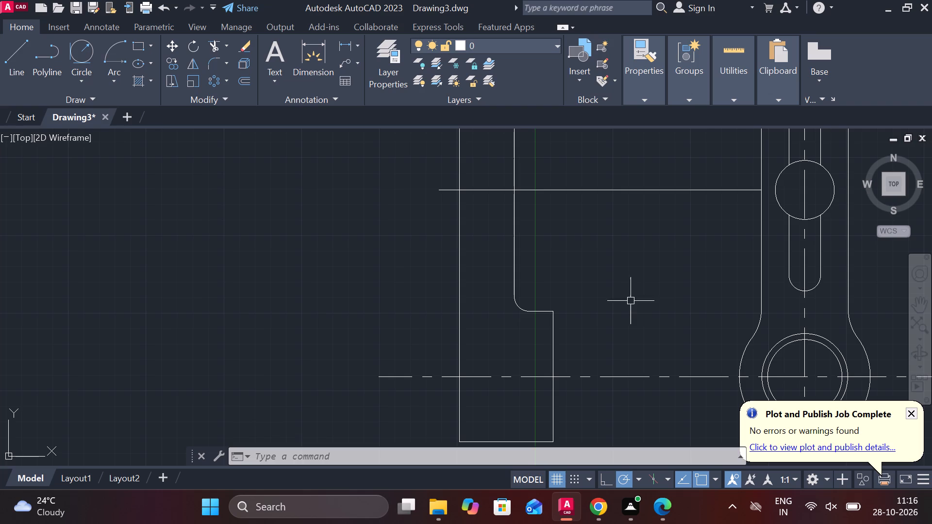
Start a new line for the lower block of the stepped second view.
middle_drag(606, 307, 587, 305)
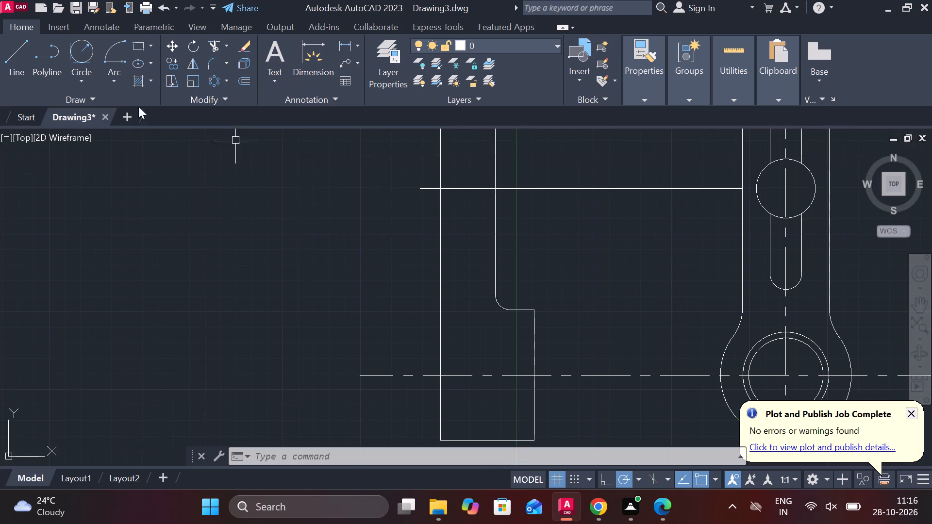
click(9, 56)
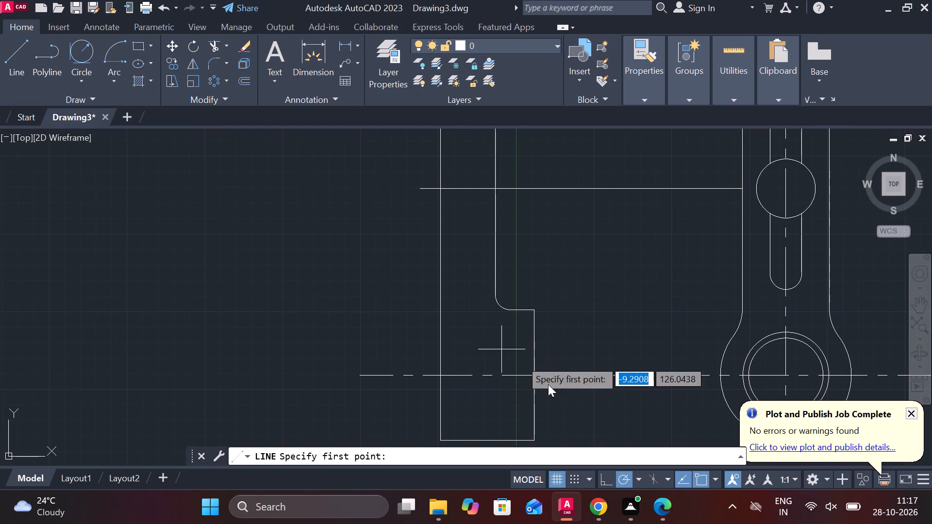
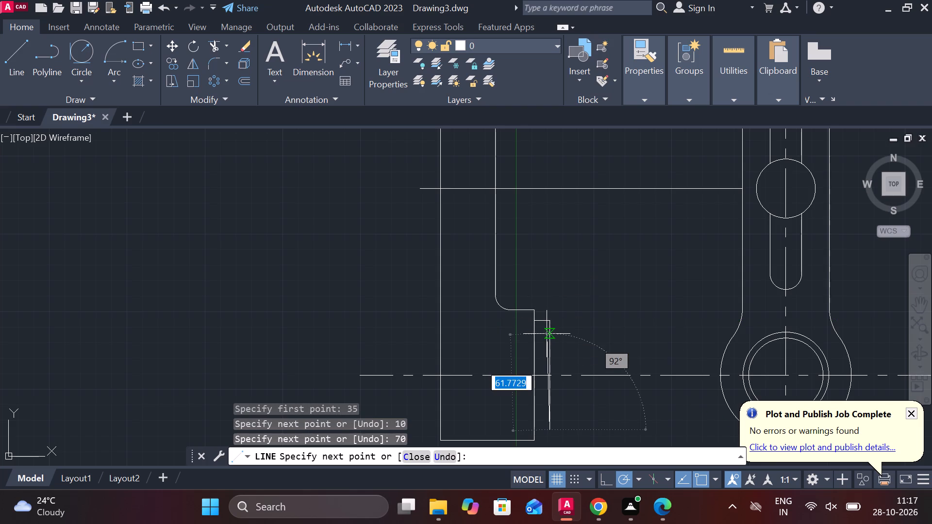
Close the narrow projection on the second view's lower block with a horizontal bottom line perpendicular to the block's right edge.
scroll(544, 366, up, 3)
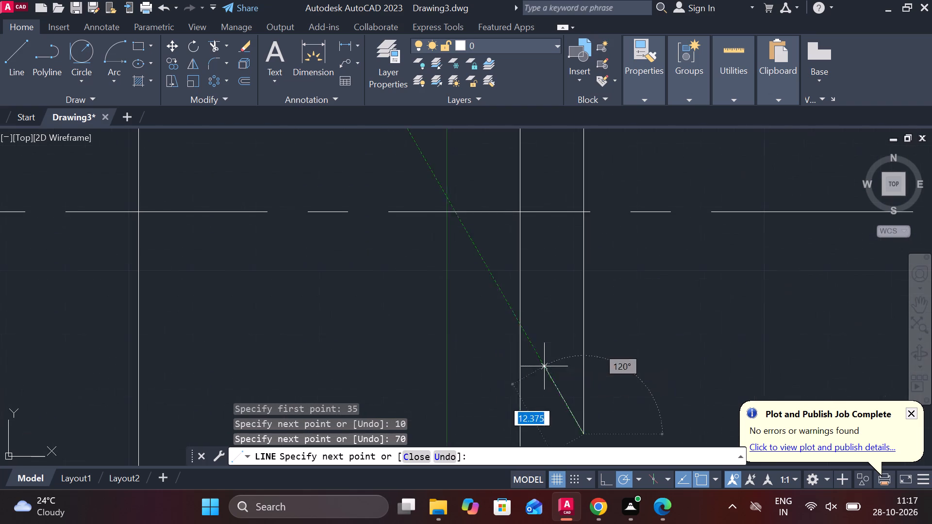
middle_drag(548, 407, 550, 262)
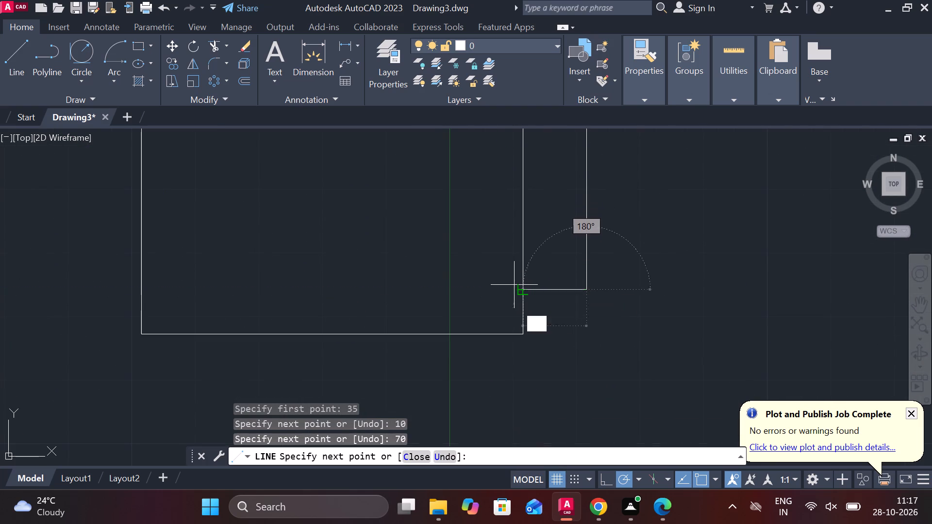
click(520, 292)
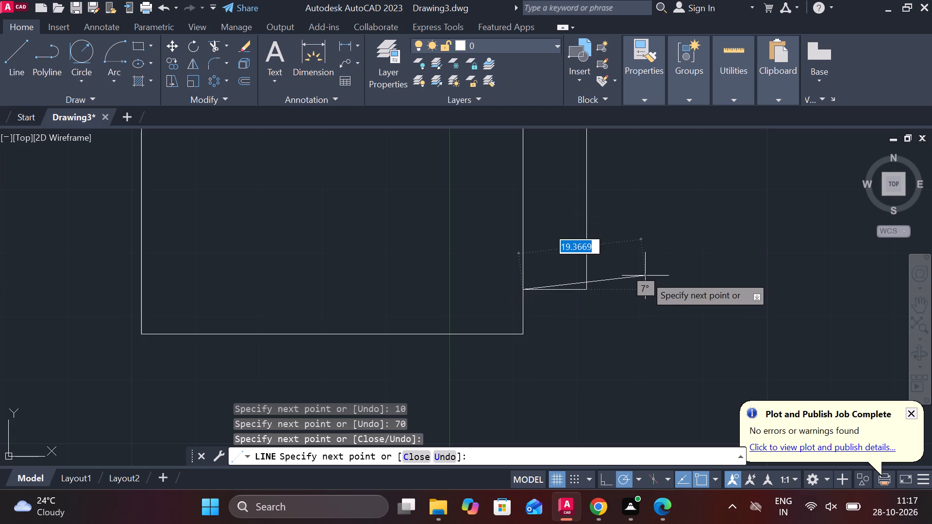
key(Escape)
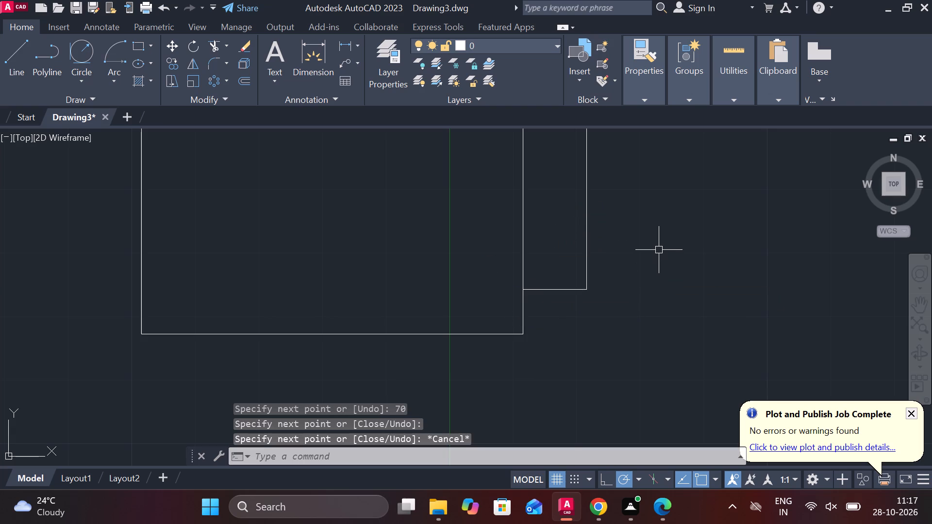
middle_drag(658, 247, 585, 327)
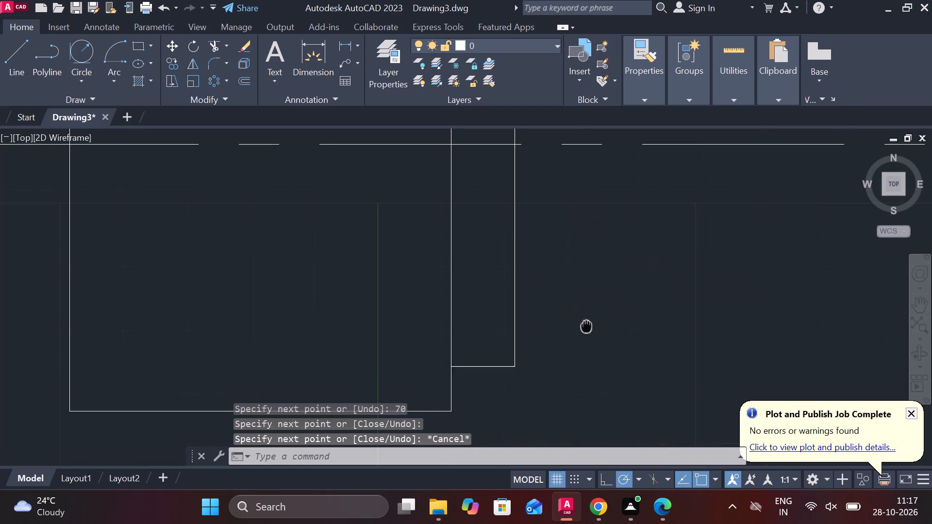
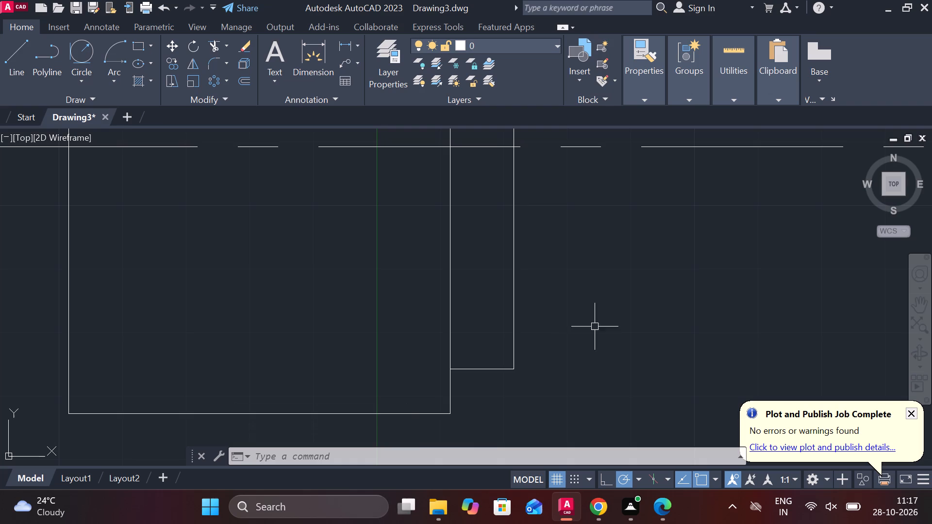
Start a new line to continue detailing the second view's lower block near its narrow projection.
middle_drag(616, 294, 576, 414)
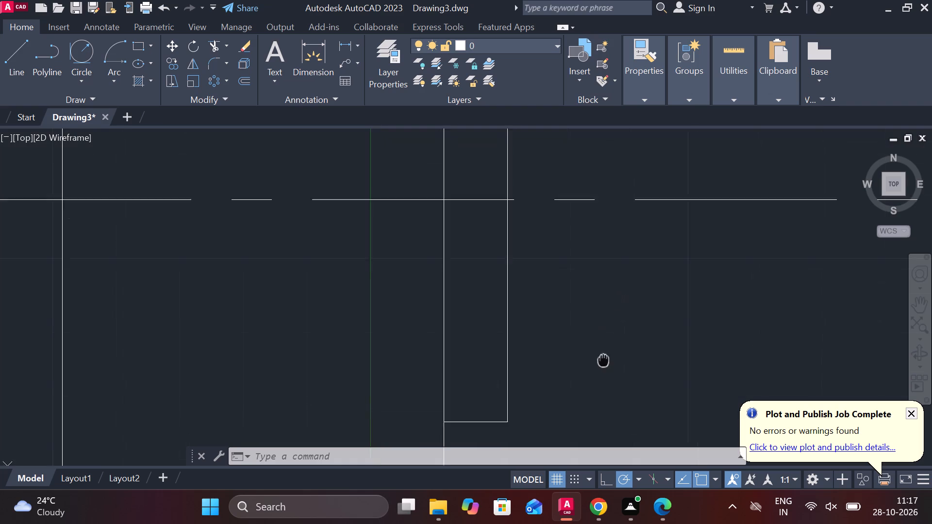
middle_drag(576, 414, 560, 451)
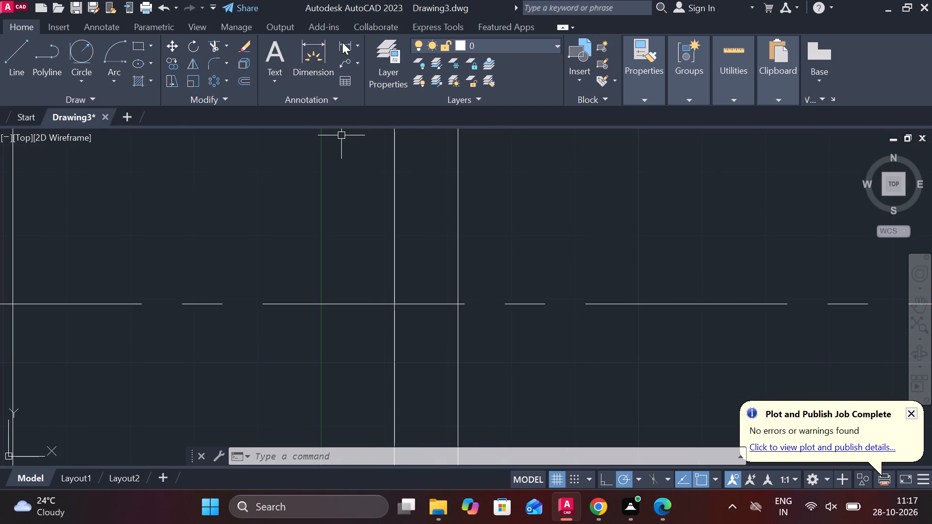
click(344, 43)
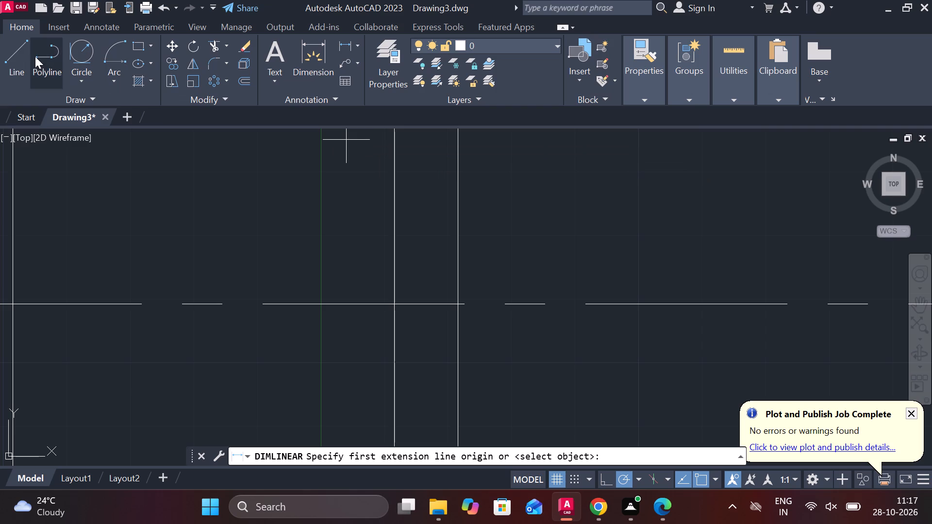
double_click(14, 52)
scroll(467, 265, down, 2)
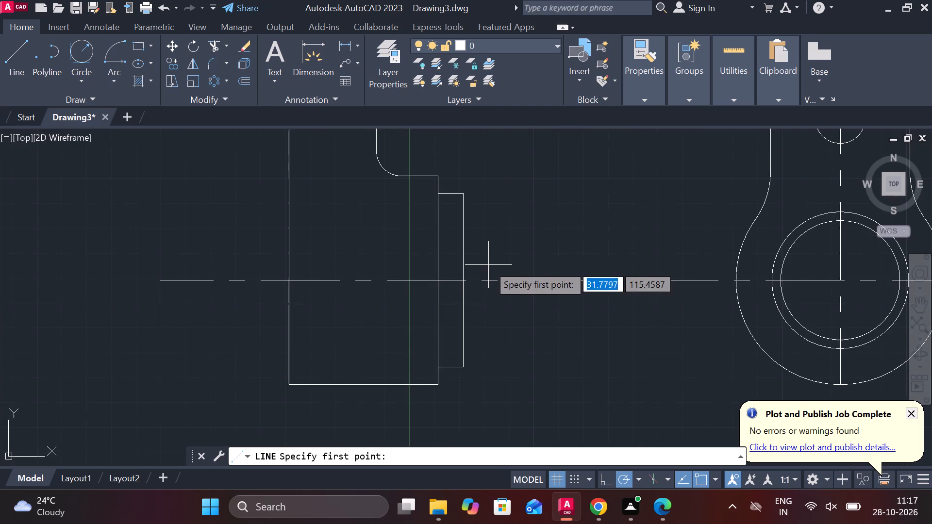
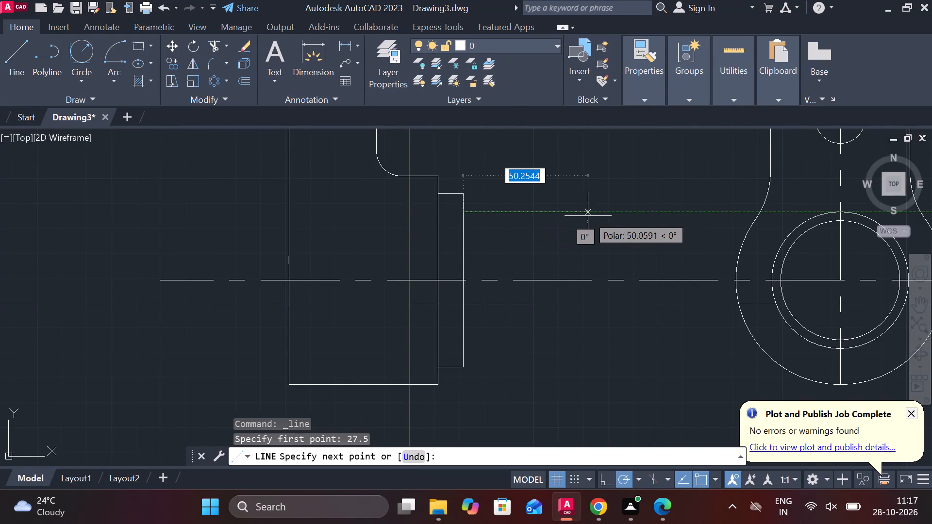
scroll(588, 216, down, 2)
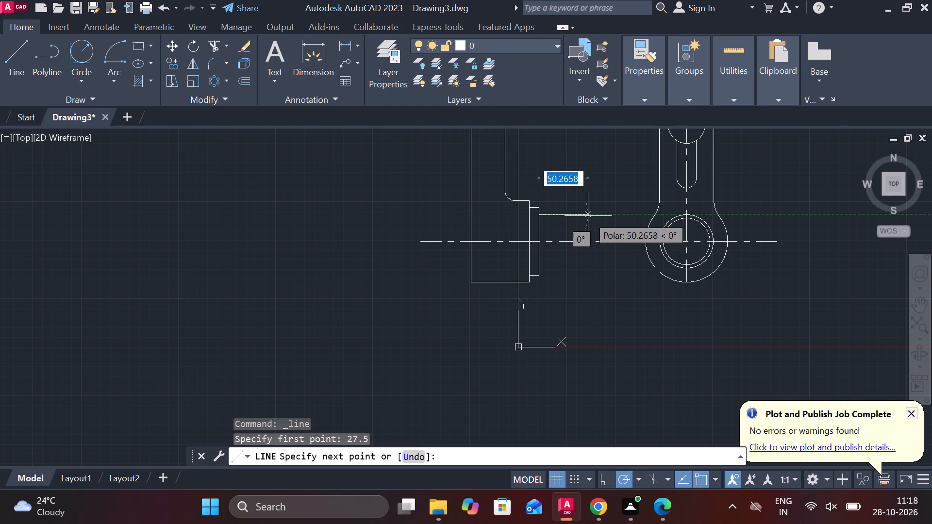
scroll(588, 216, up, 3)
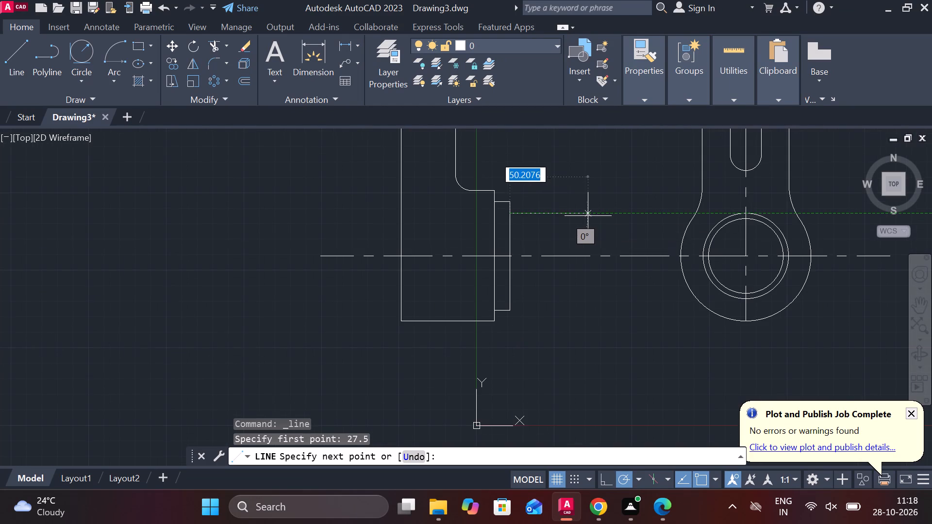
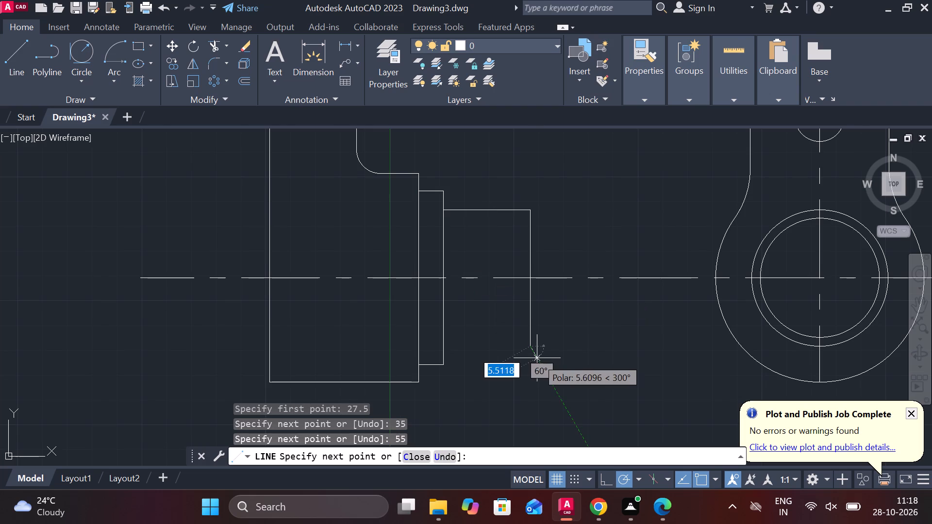
Draw the lower horizontal edge from the bottom of the 55-long vertical line past the adjacent collar's face, and trim the overhang at that face.
scroll(535, 358, up, 2)
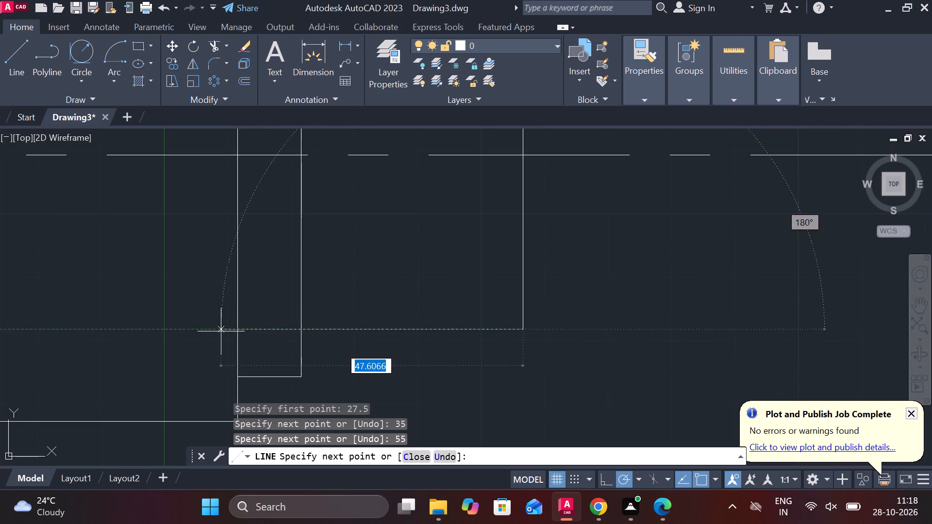
click(279, 324)
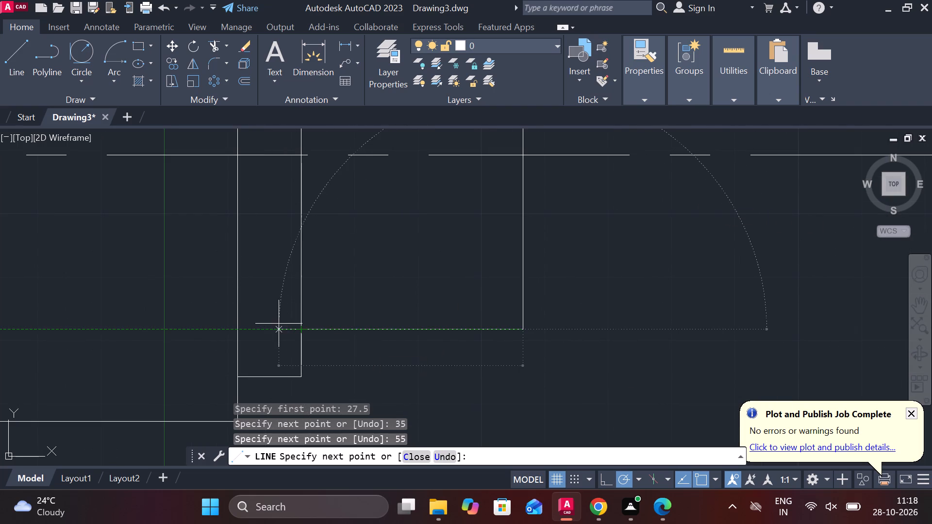
key(Escape)
text(TR)
key(Return)
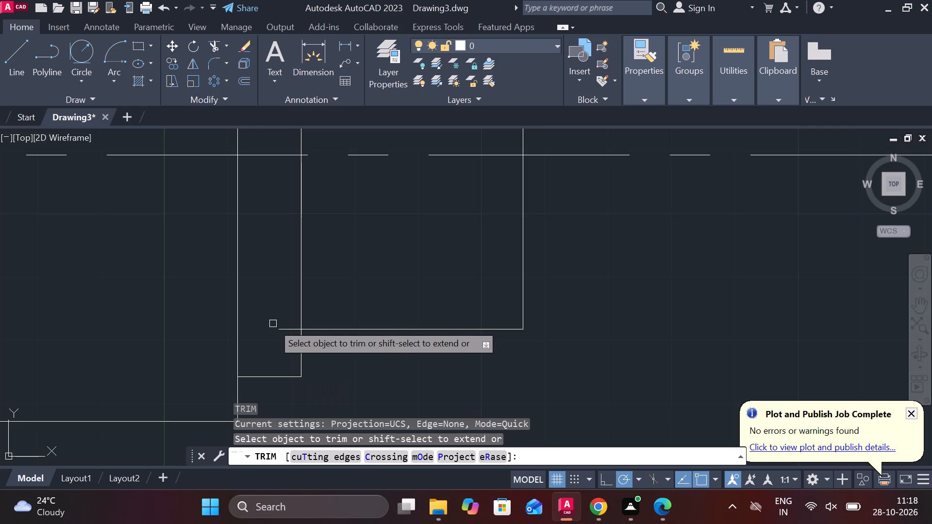
click(284, 327)
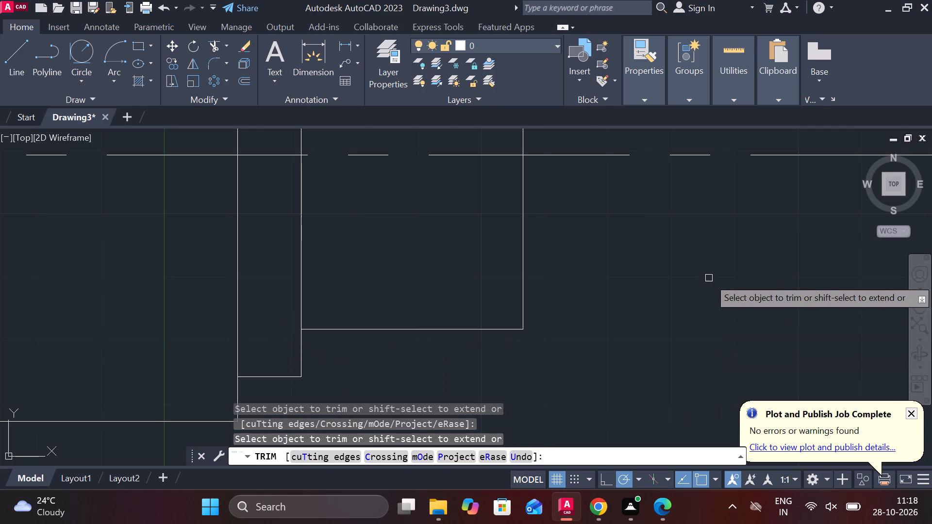
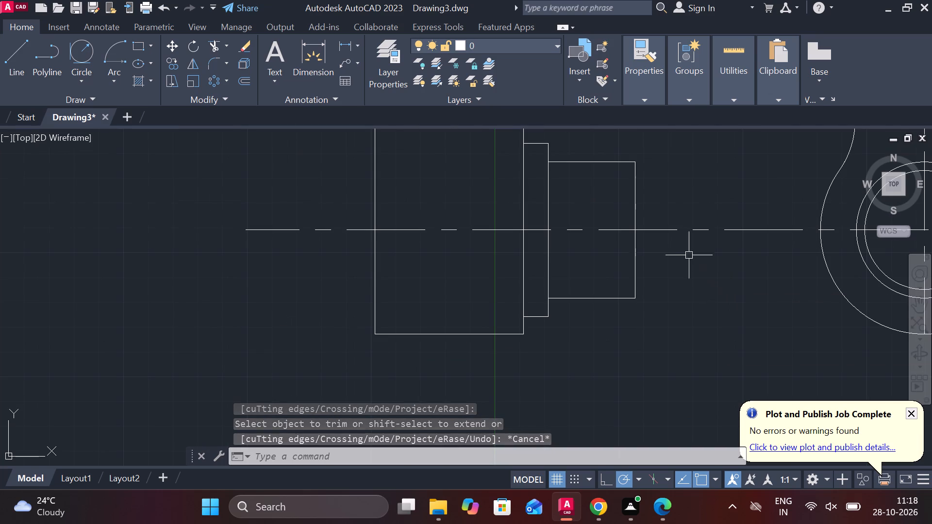
Lengthen the 55-long vertical end line of the second view by about 15 at its top and about 26 at its bottom.
click(632, 199)
click(633, 163)
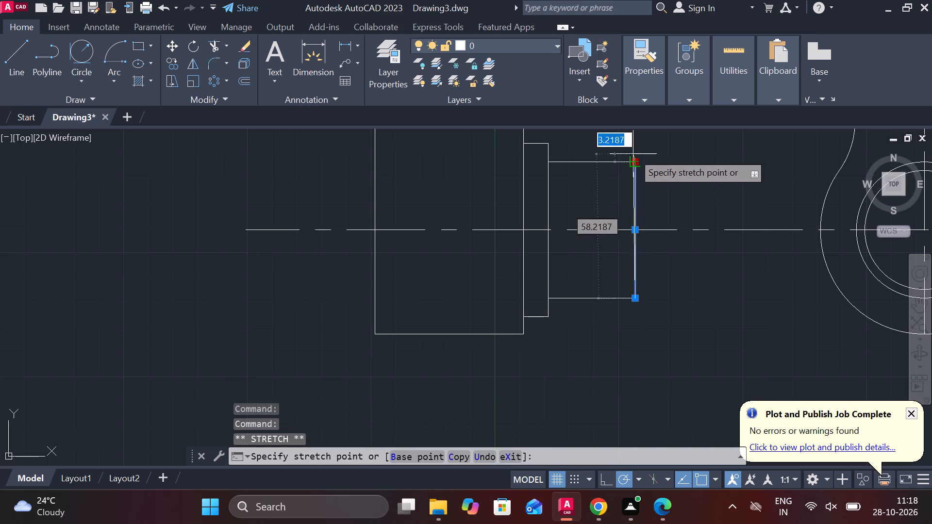
middle_drag(649, 174, 616, 270)
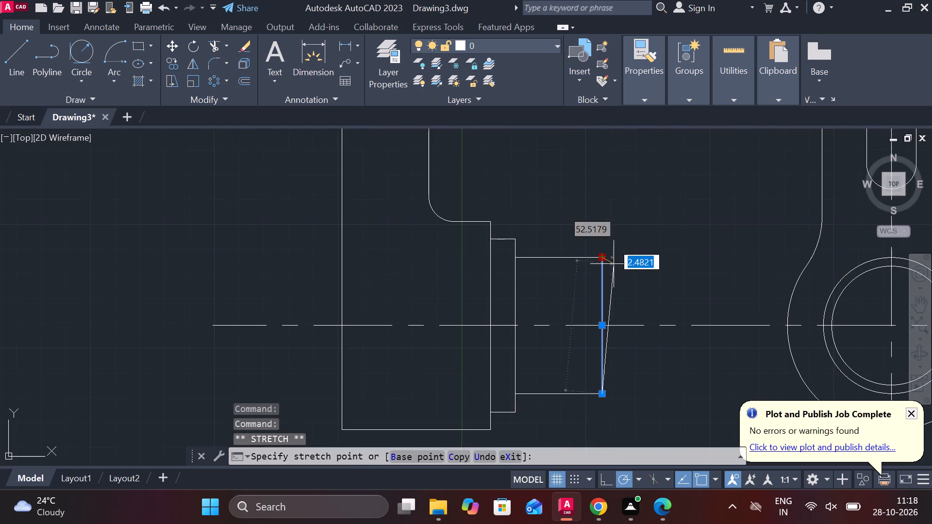
key(Escape)
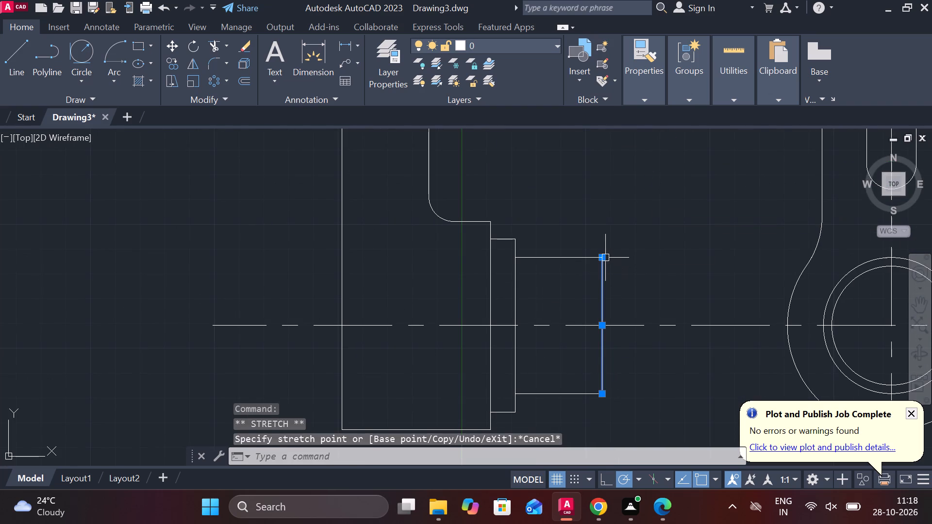
click(645, 299)
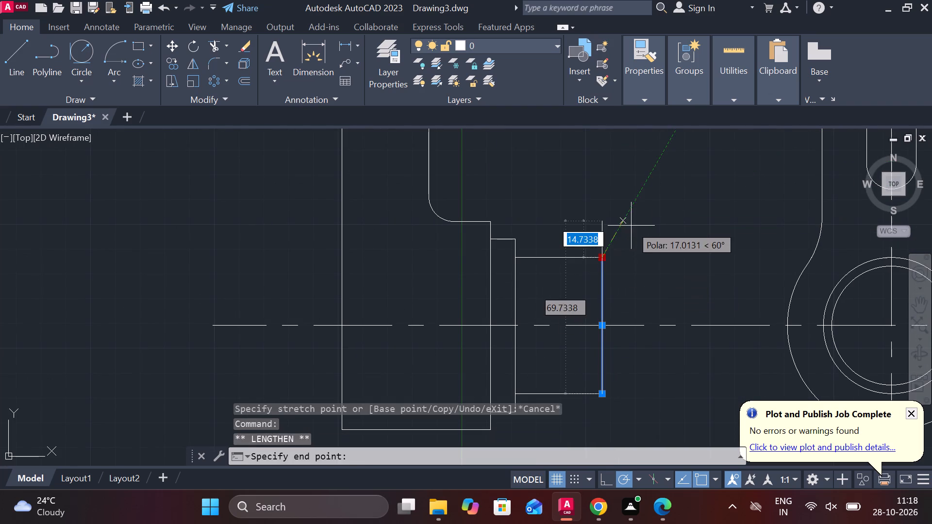
click(631, 226)
middle_drag(626, 311, 626, 255)
key(Escape)
click(602, 325)
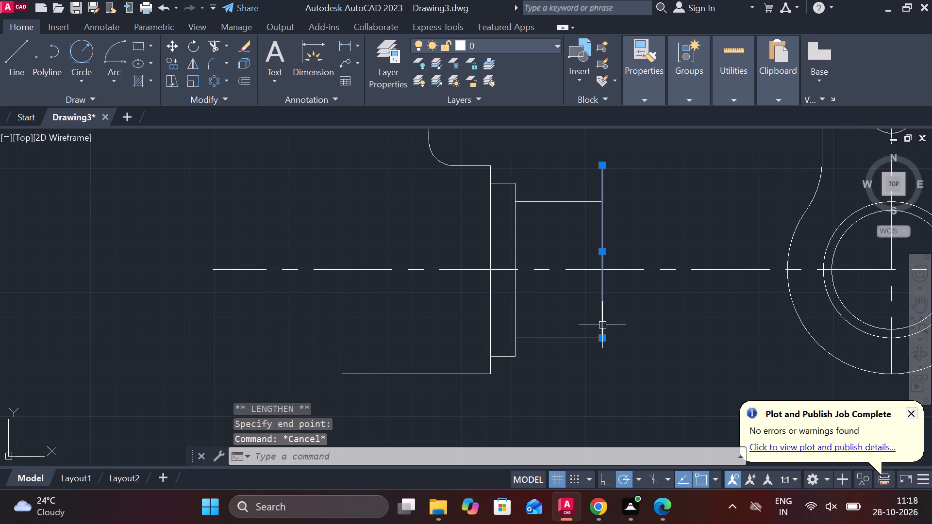
click(640, 375)
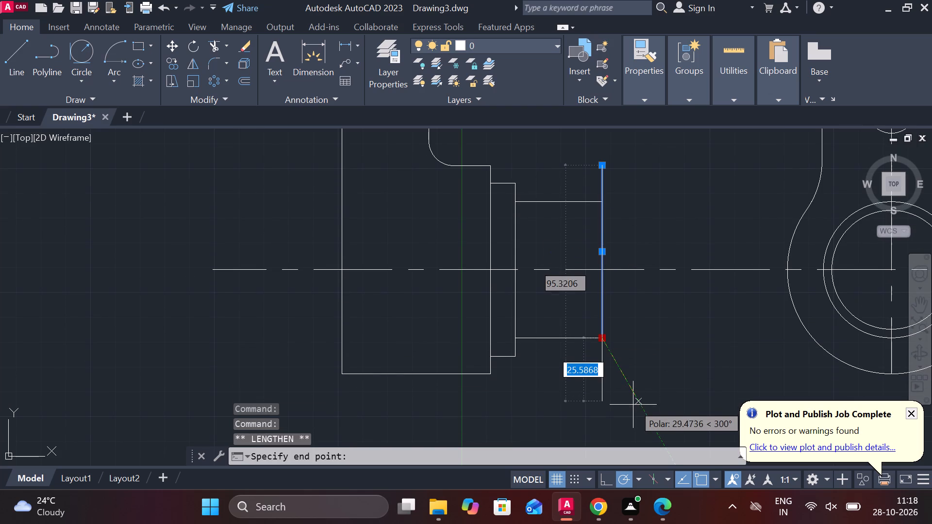
click(633, 406)
key(Escape)
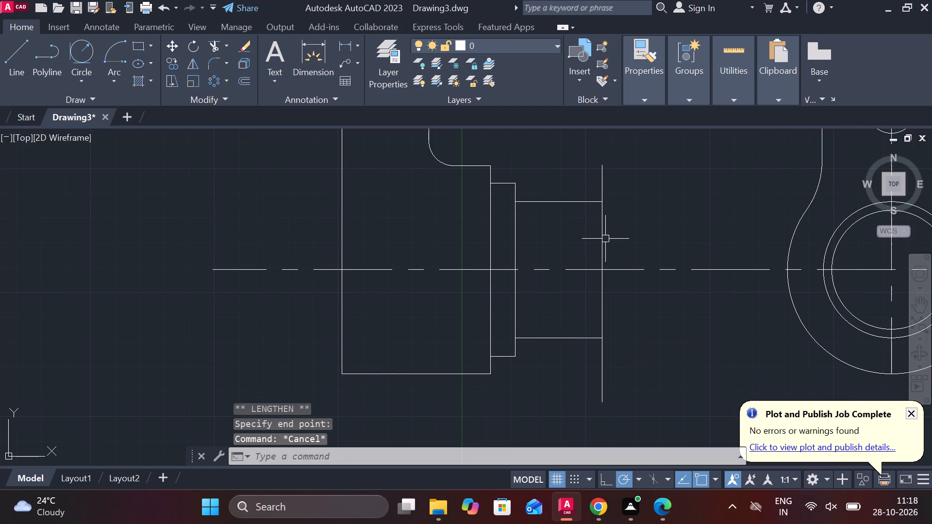
Set the linetype of the lengthened vertical end line to CENTER.
click(605, 236)
click(633, 104)
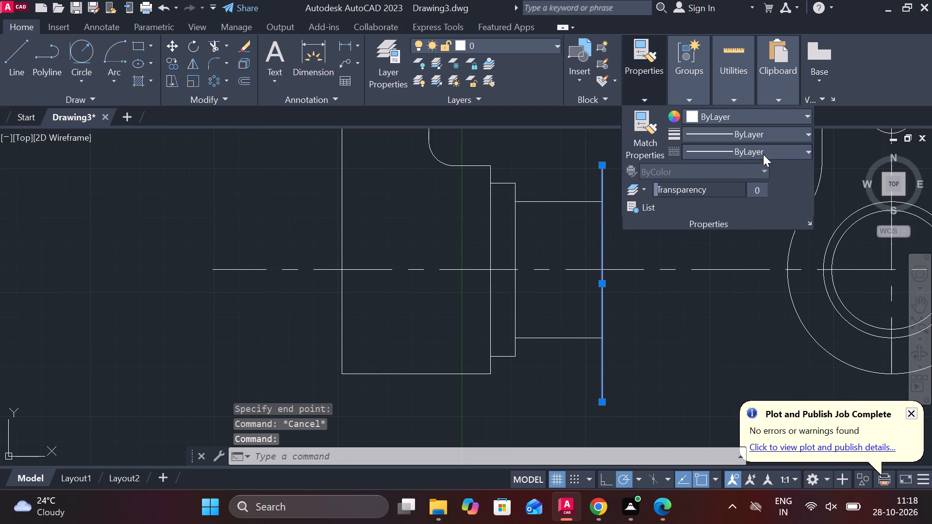
click(771, 159)
click(712, 202)
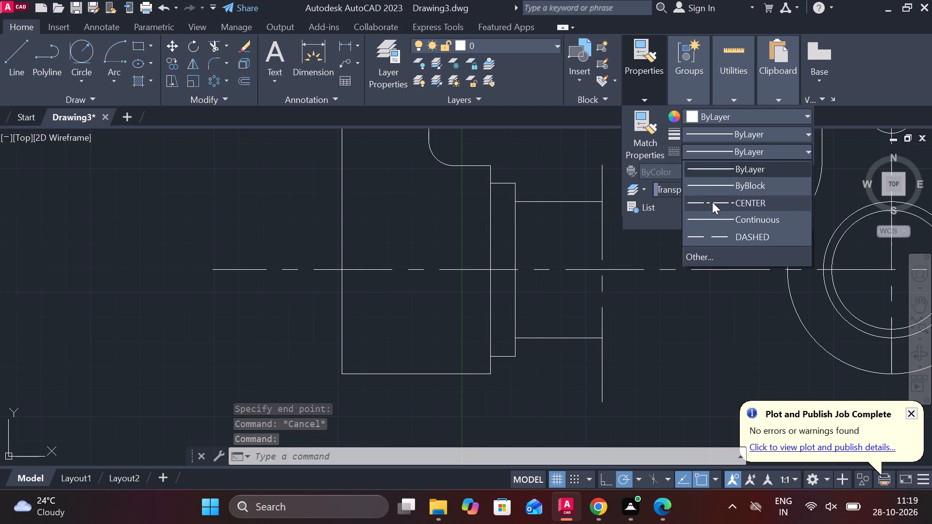
key(Escape)
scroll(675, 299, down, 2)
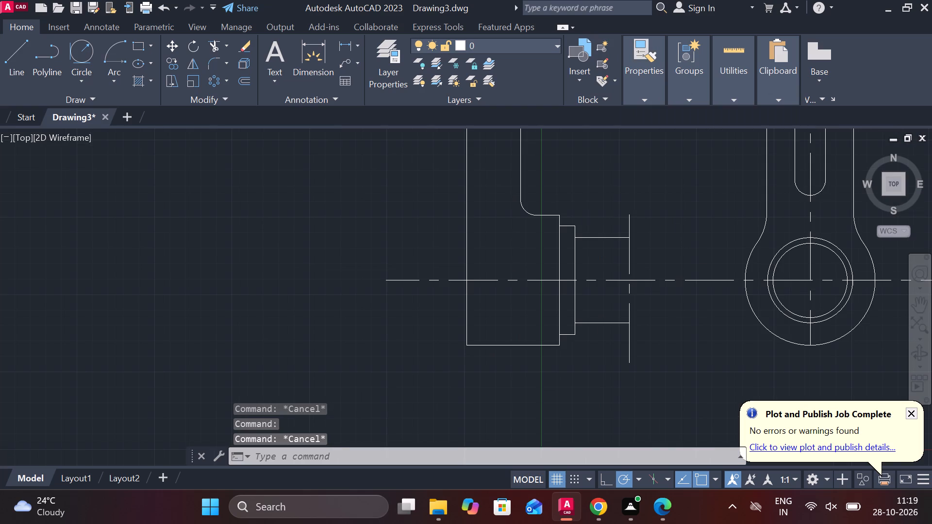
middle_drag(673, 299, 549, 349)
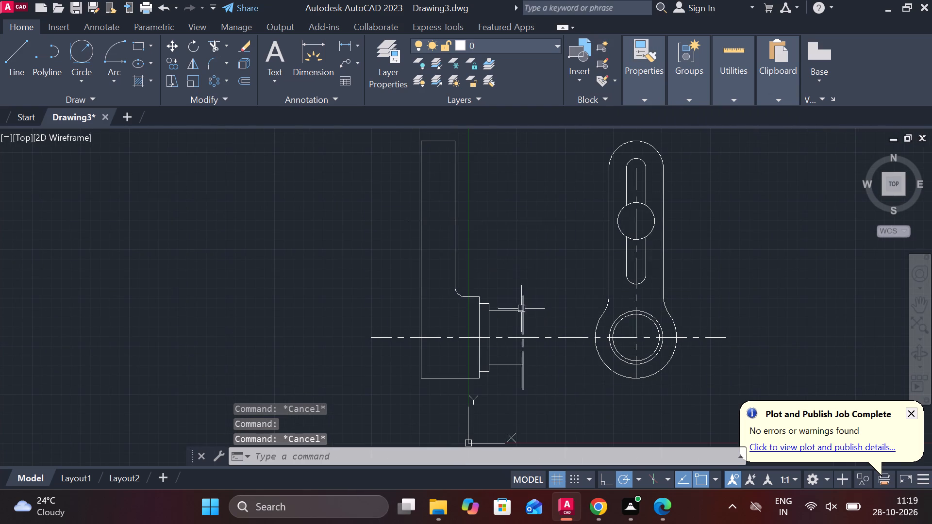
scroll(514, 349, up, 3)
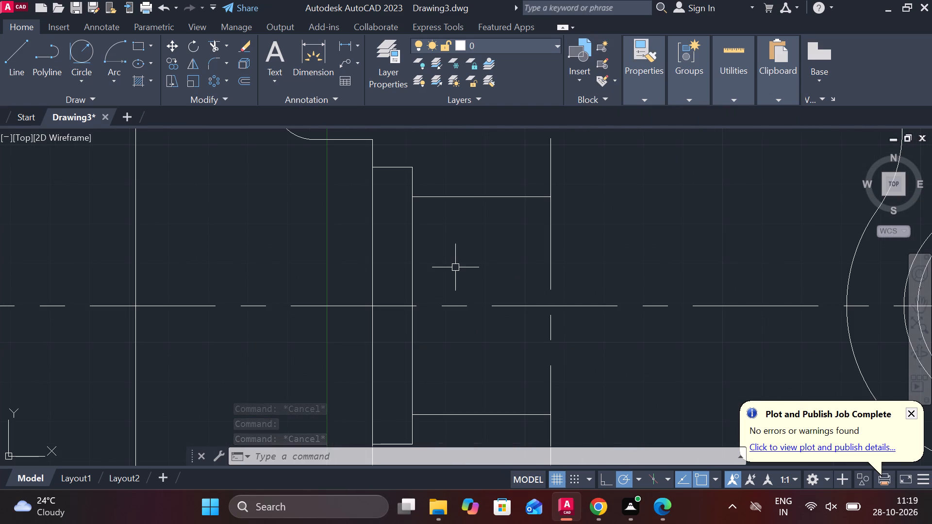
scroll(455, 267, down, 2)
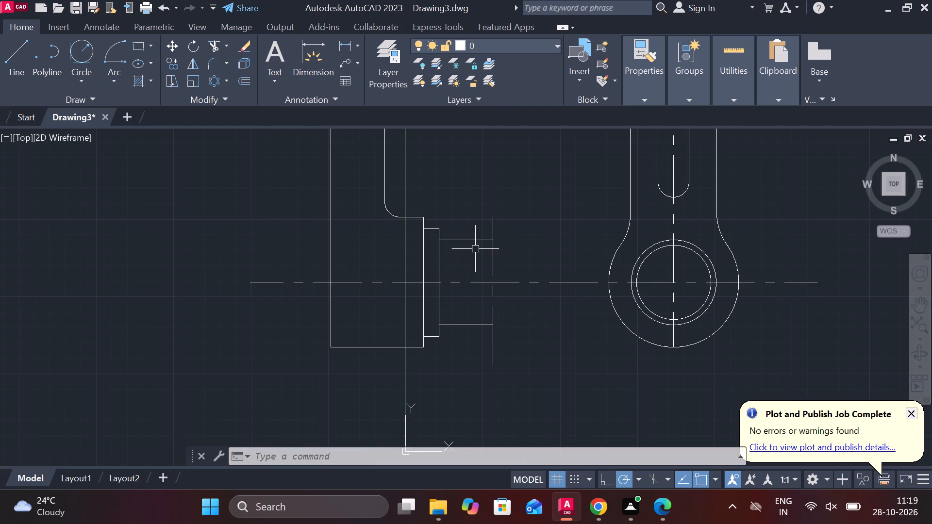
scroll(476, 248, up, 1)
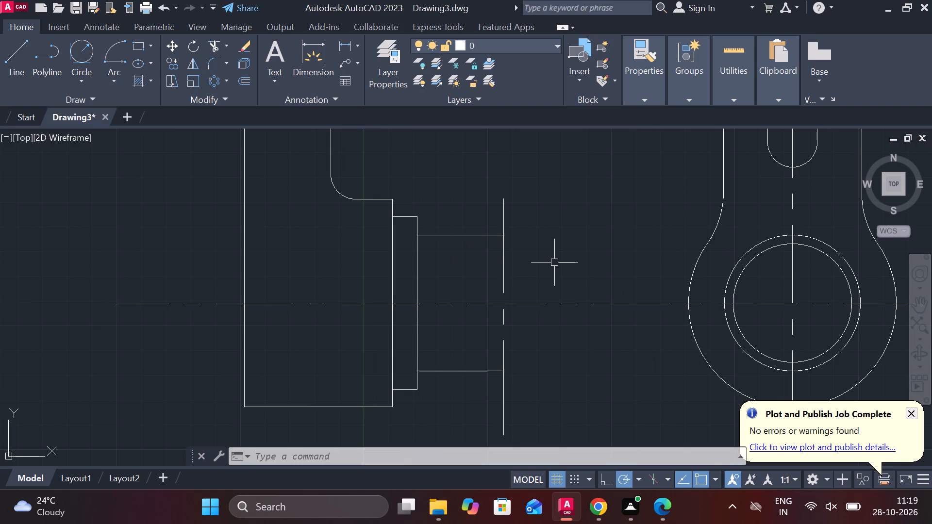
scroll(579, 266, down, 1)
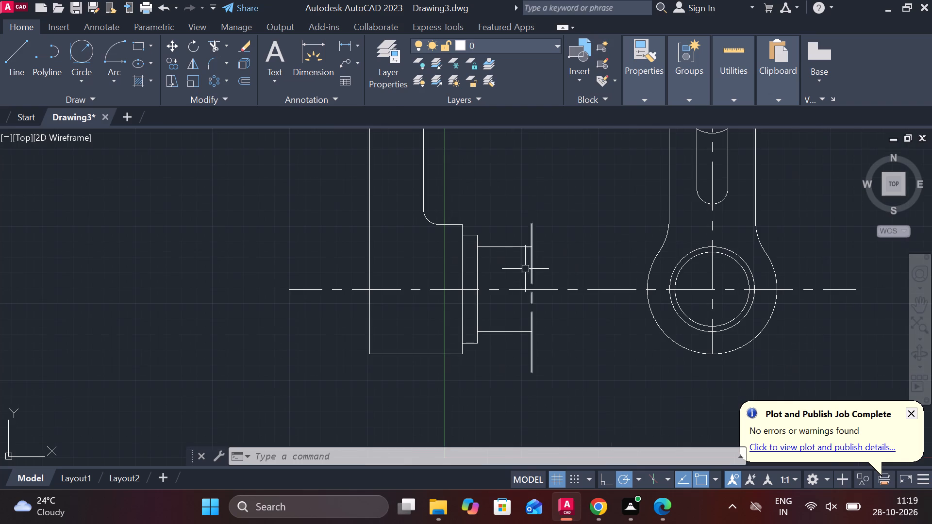
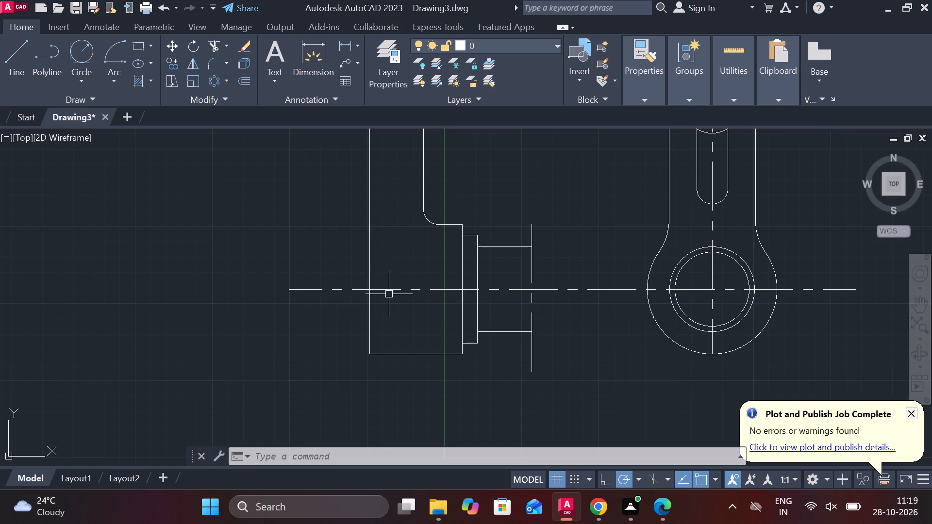
Start a new line from a free point in the empty drawing area to the left of the stepped second view.
middle_drag(393, 295, 424, 335)
key(l)
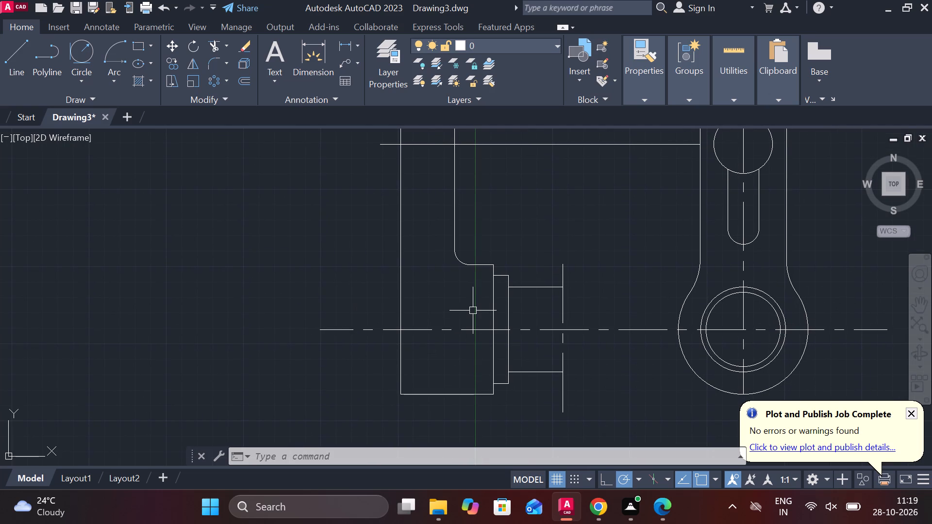
key(Return)
click(167, 213)
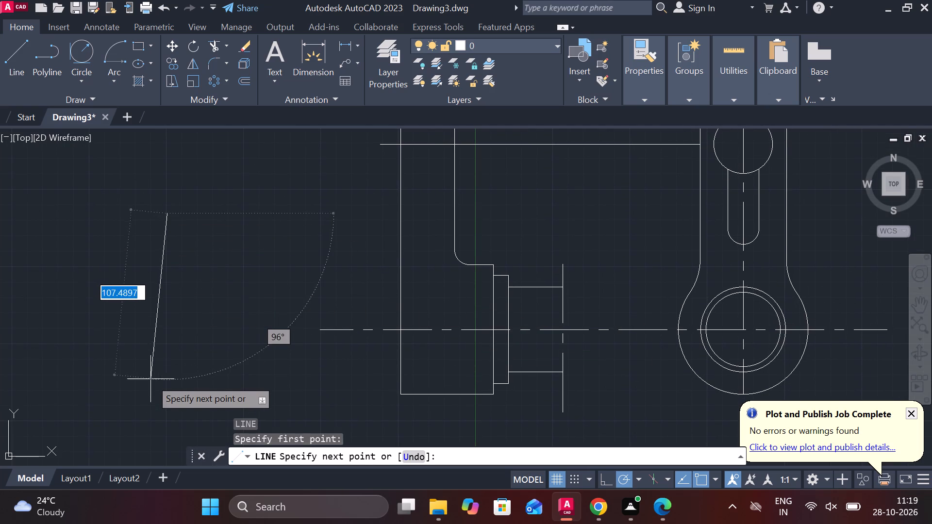
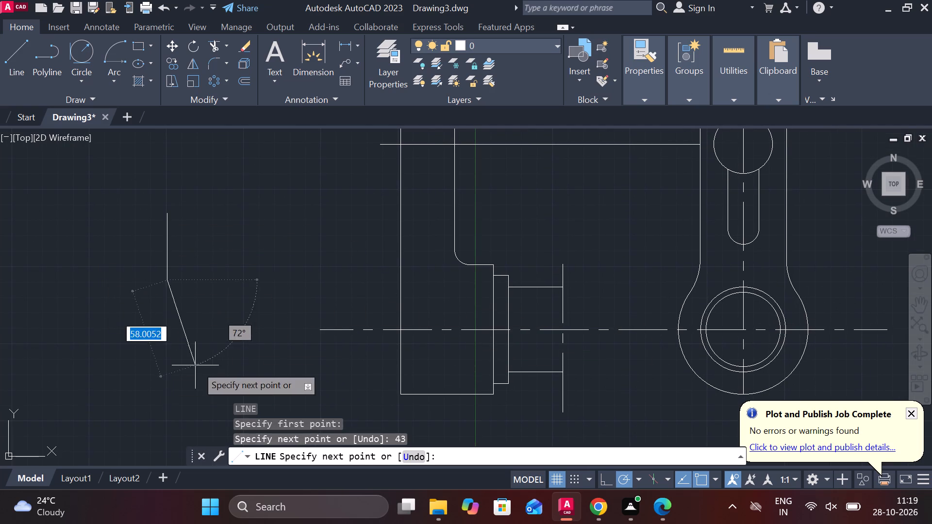
Add a horizontal line segment 10 long, extending right from the lower end of the 43-long vertical line.
text(10)
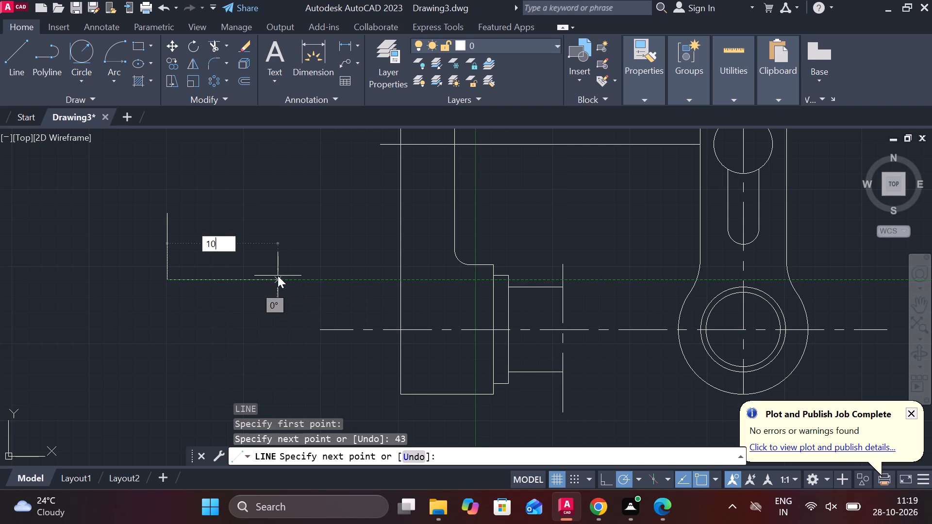
key(Return)
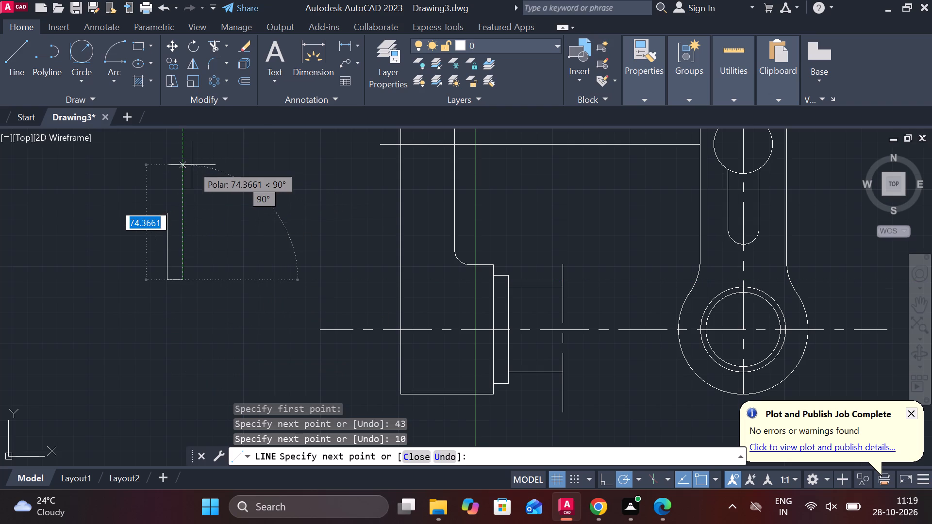
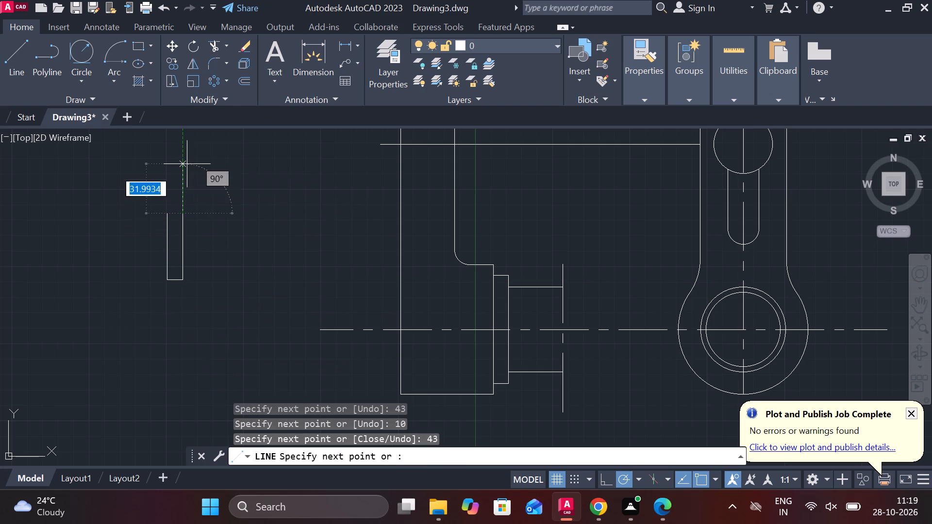
Undo the three segments of the narrow outline and redraw its first vertical line 48 long, downward from the same start point.
scroll(174, 220, up, 2)
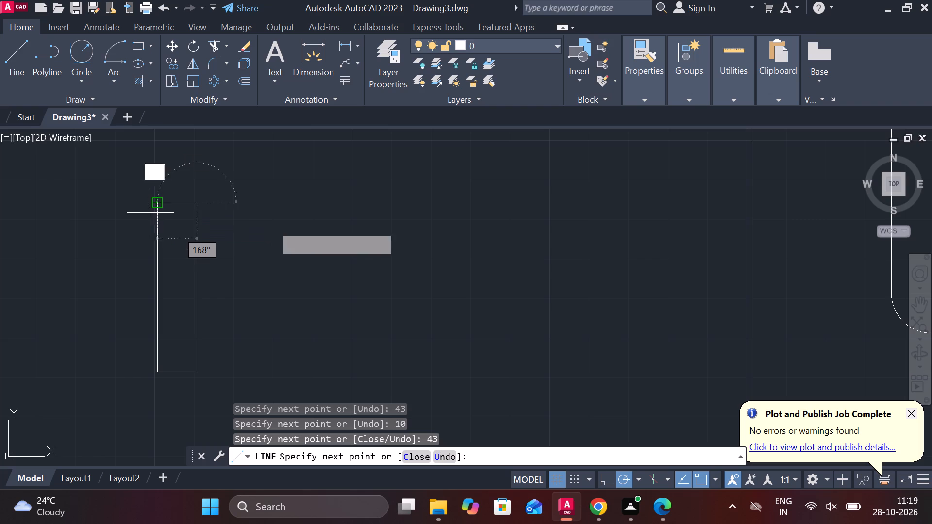
key(ctrl+z)
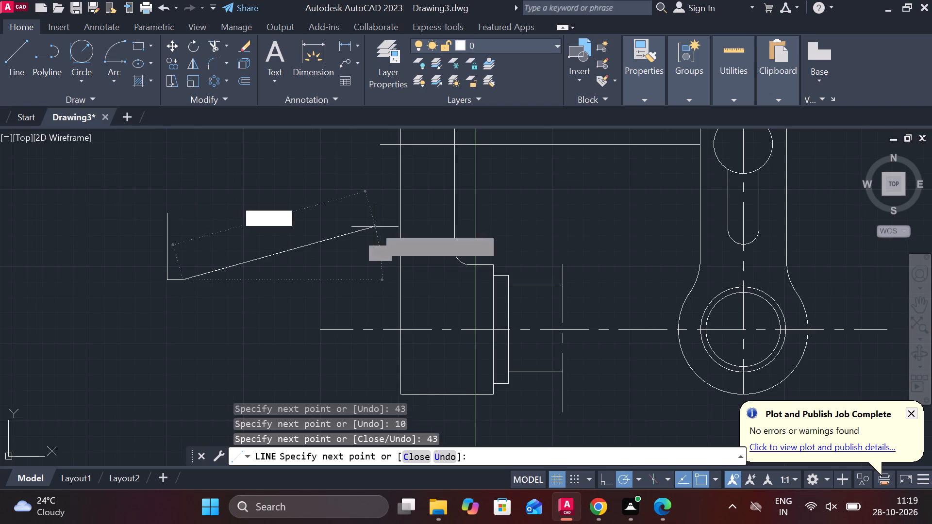
key(ctrl+z)
key(ctrl+z)
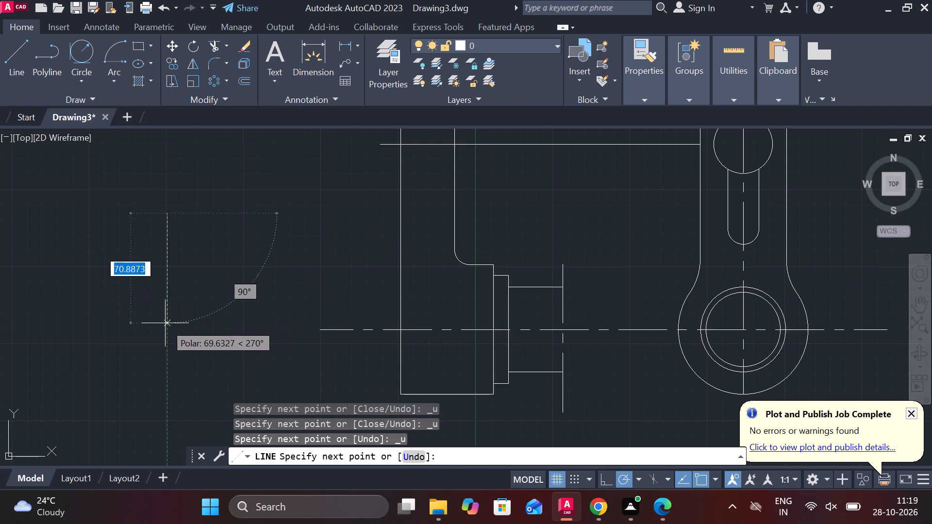
text(48)
key(Return)
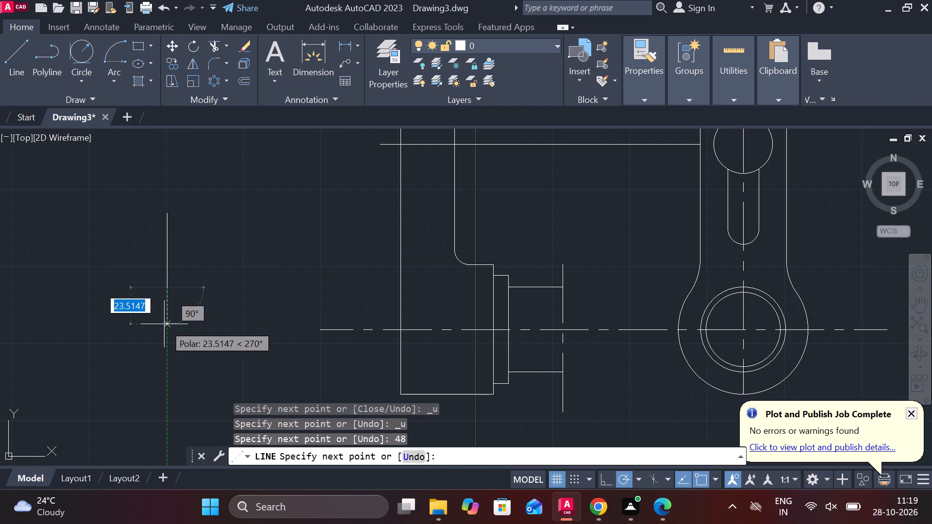
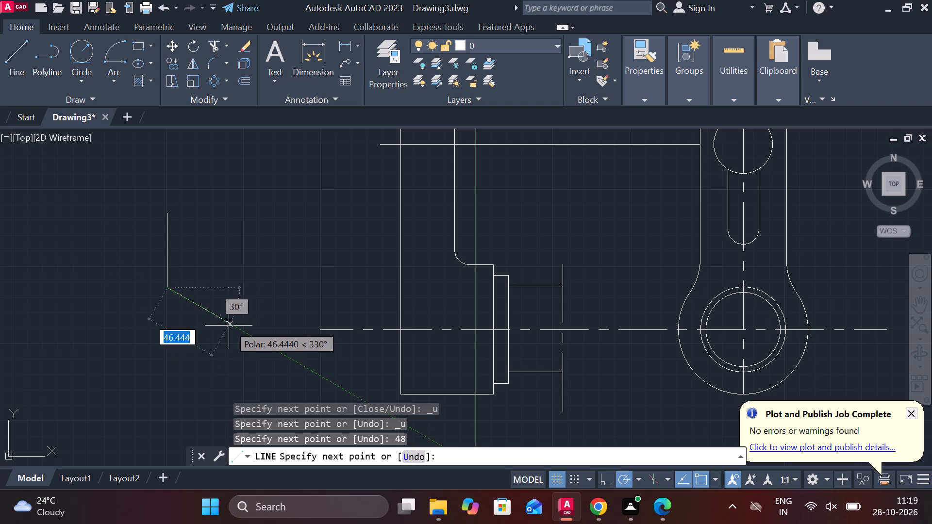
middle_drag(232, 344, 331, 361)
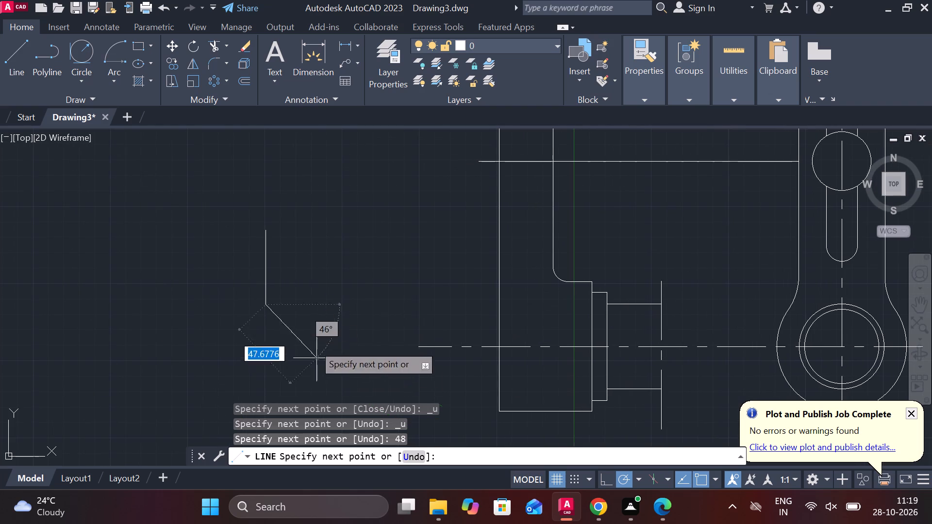
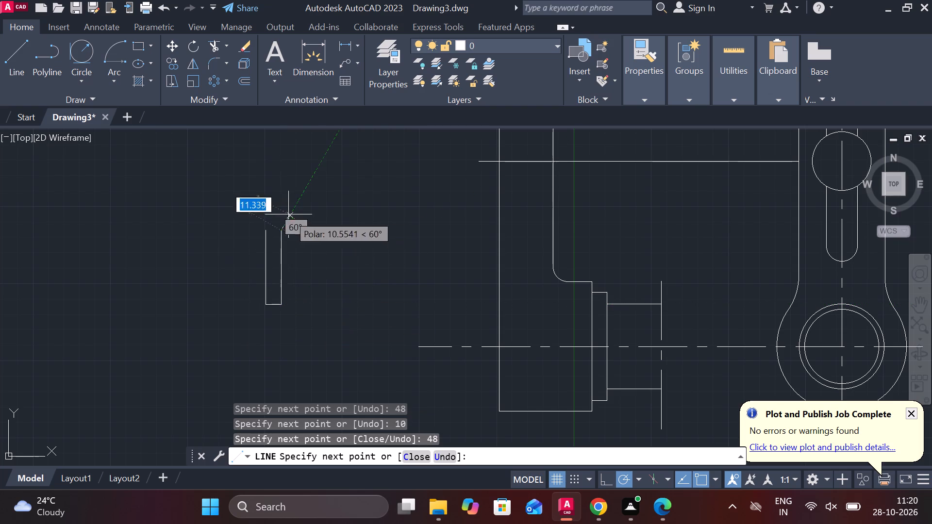
Close the narrow detail rectangle with a line across its open top end back to the starting corner.
scroll(258, 246, up, 2)
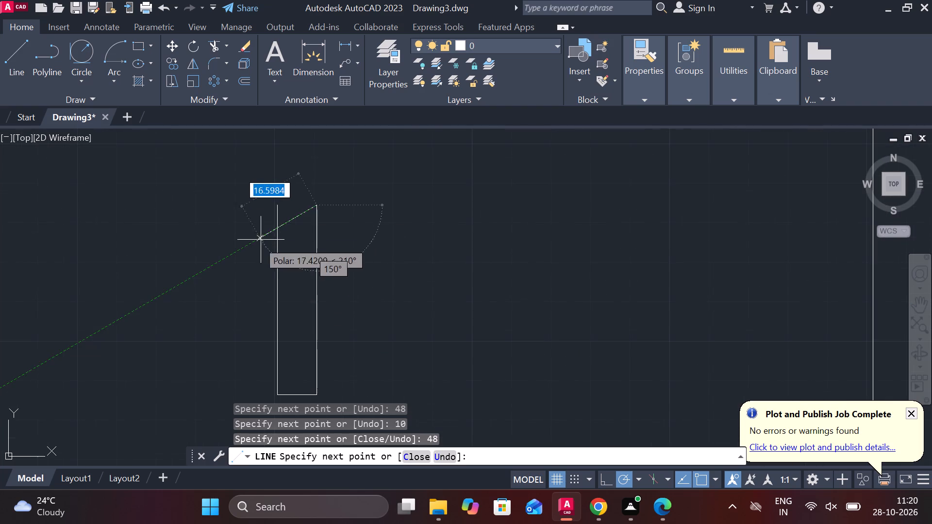
click(278, 205)
scroll(289, 205, down, 2)
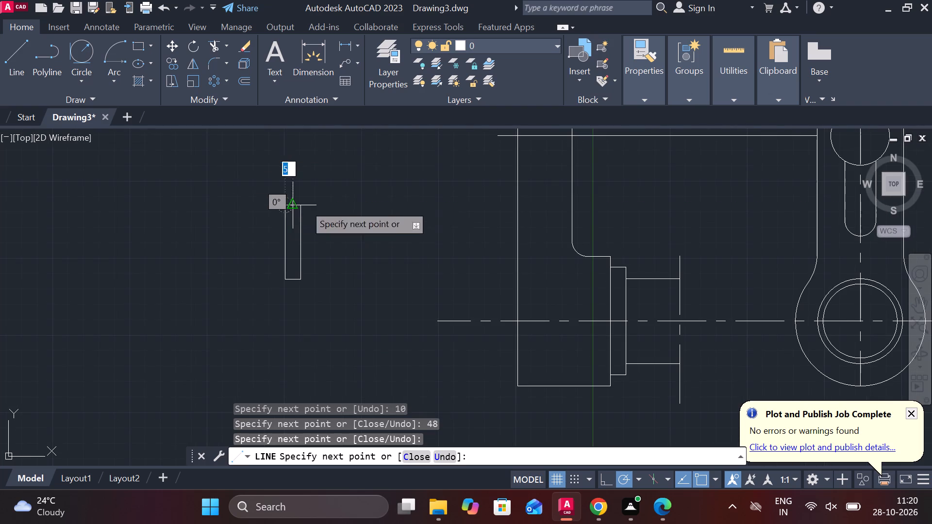
key(Escape)
Move the narrow rectangle by its left side's midpoint to where the stepped view's left edge meets the horizontal centre line.
click(243, 190)
click(367, 329)
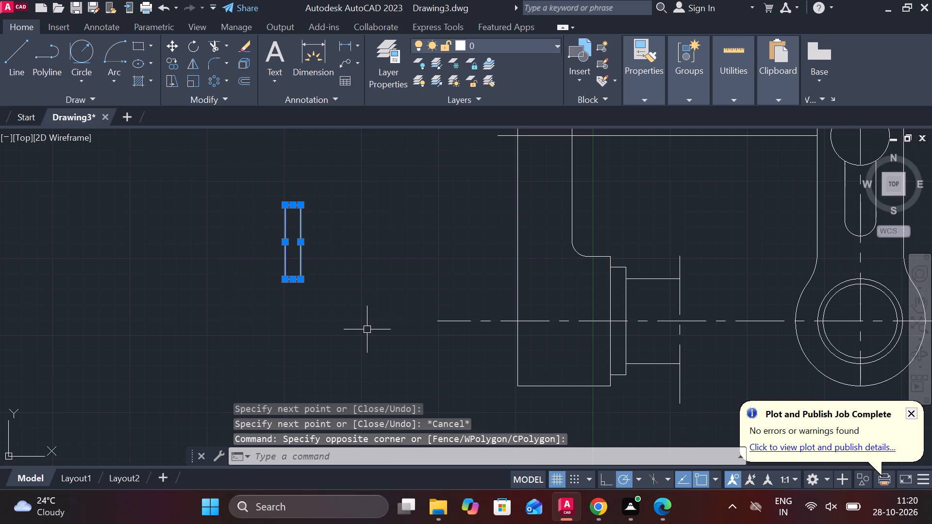
key(m)
key(Return)
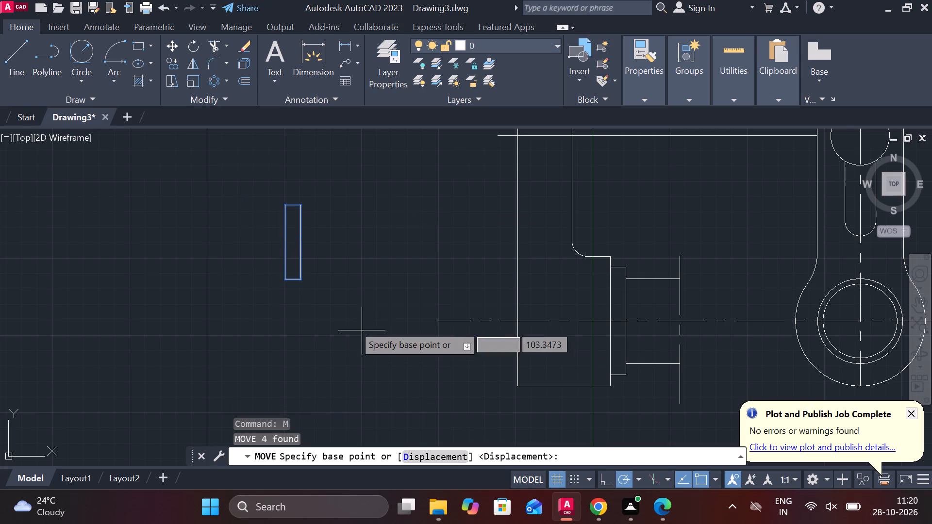
click(285, 241)
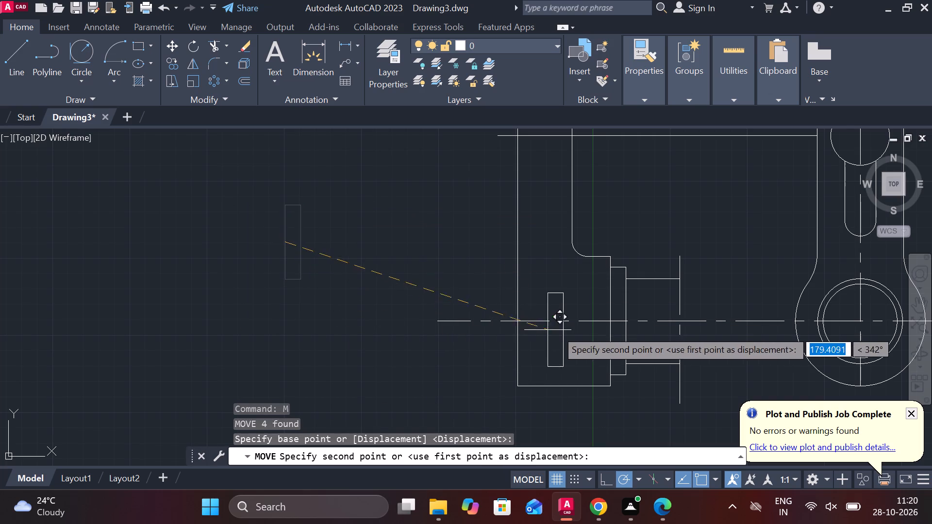
scroll(536, 327, up, 1)
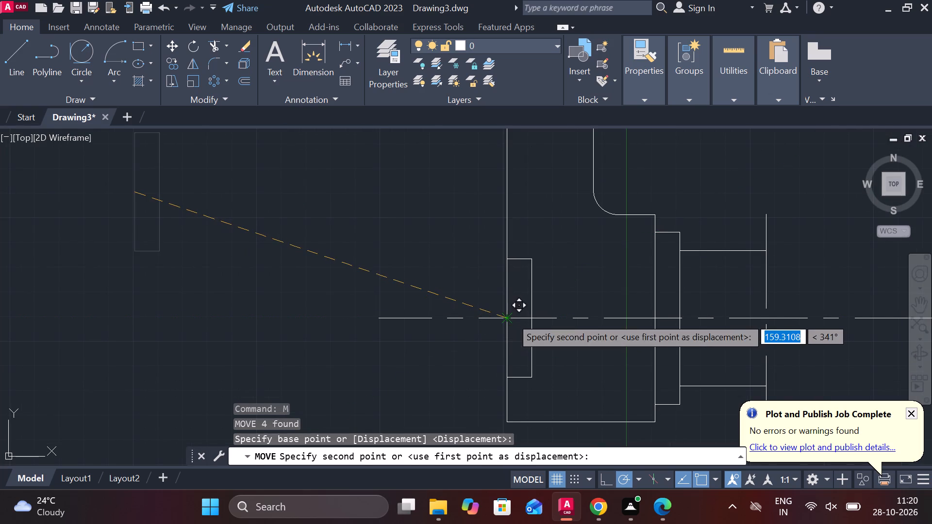
click(511, 317)
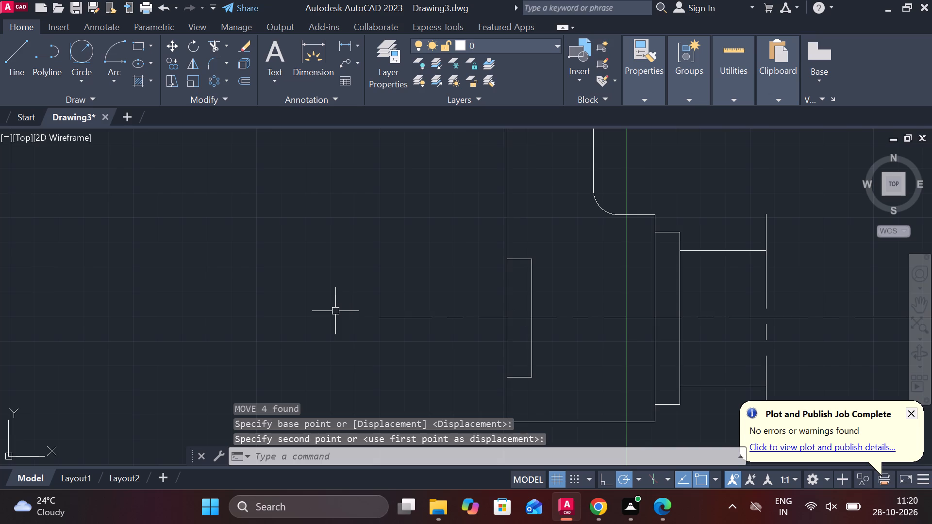
middle_drag(335, 311, 292, 308)
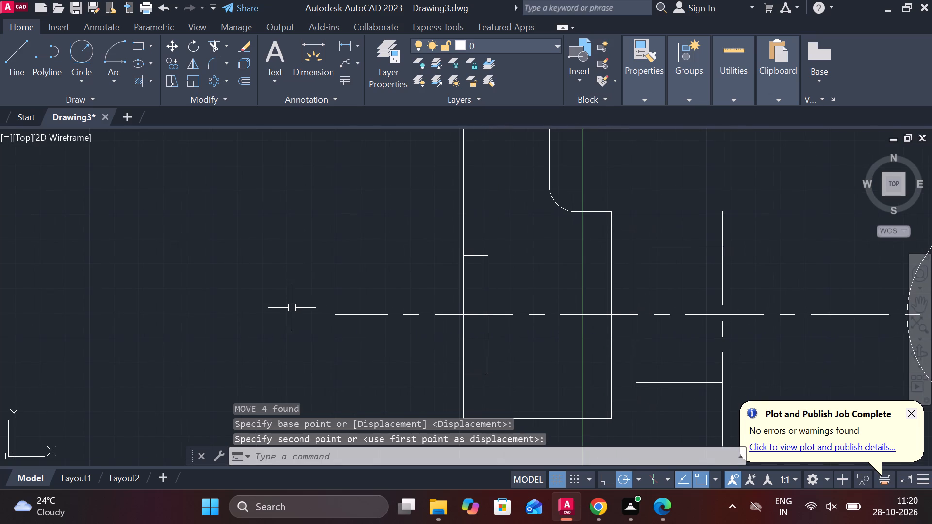
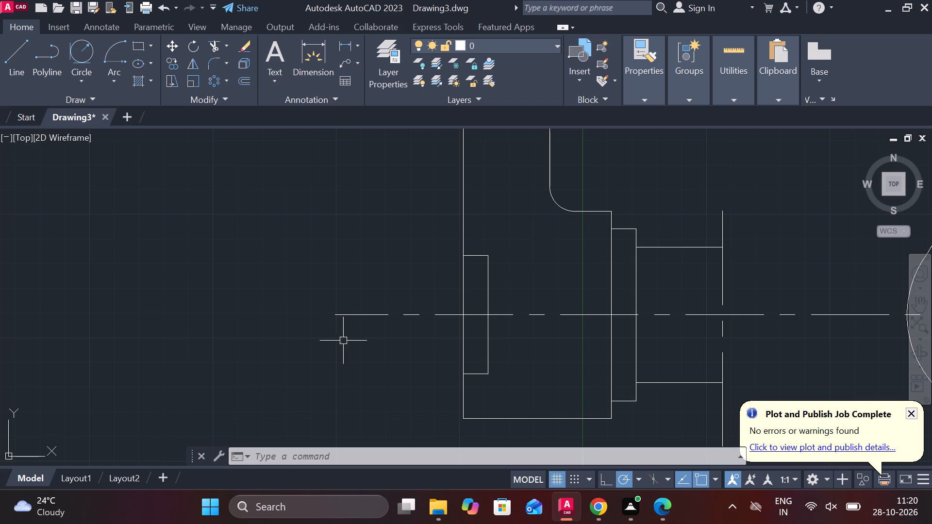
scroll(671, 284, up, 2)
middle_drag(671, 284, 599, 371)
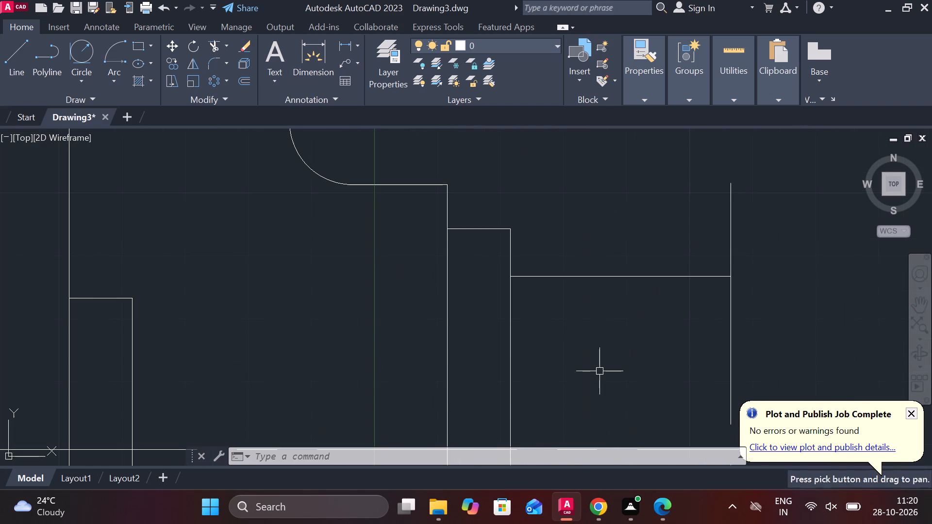
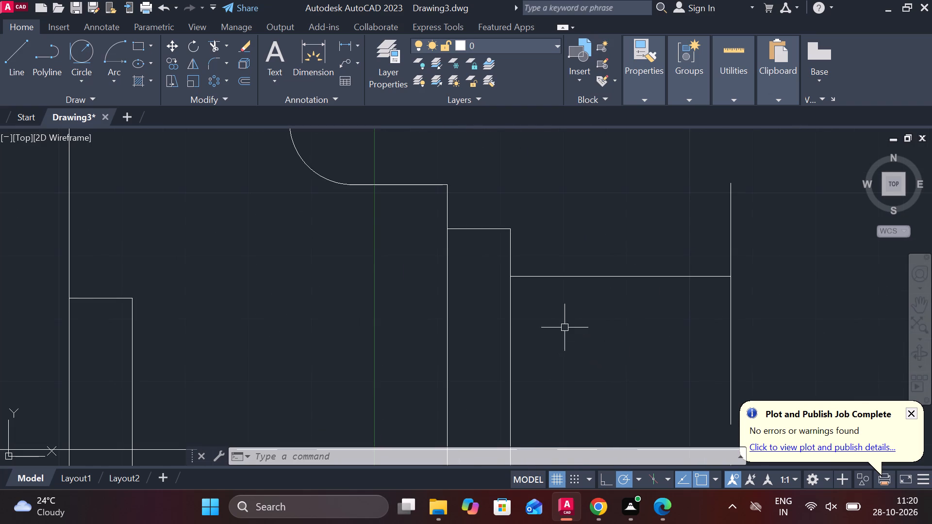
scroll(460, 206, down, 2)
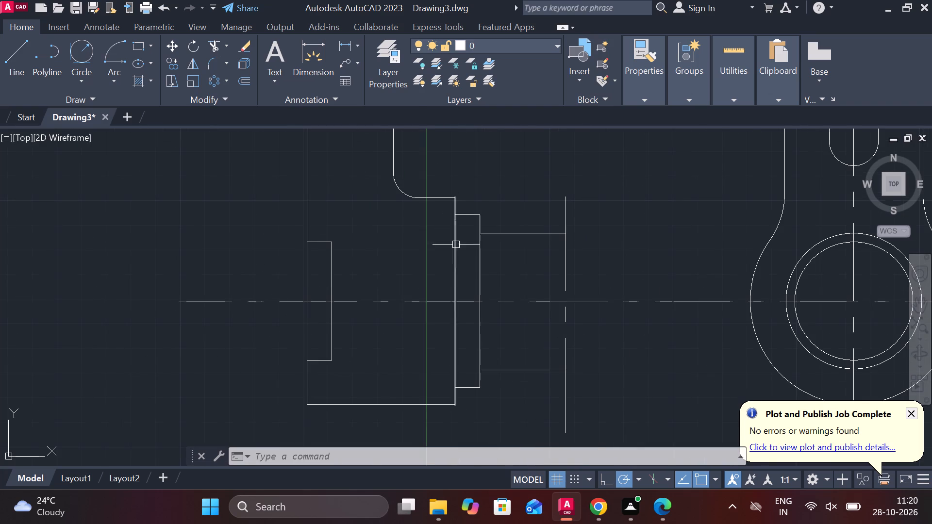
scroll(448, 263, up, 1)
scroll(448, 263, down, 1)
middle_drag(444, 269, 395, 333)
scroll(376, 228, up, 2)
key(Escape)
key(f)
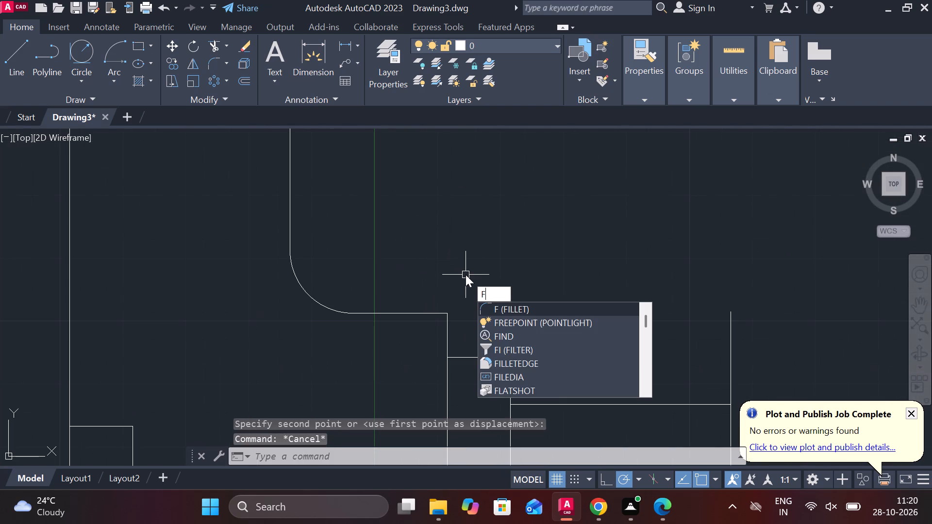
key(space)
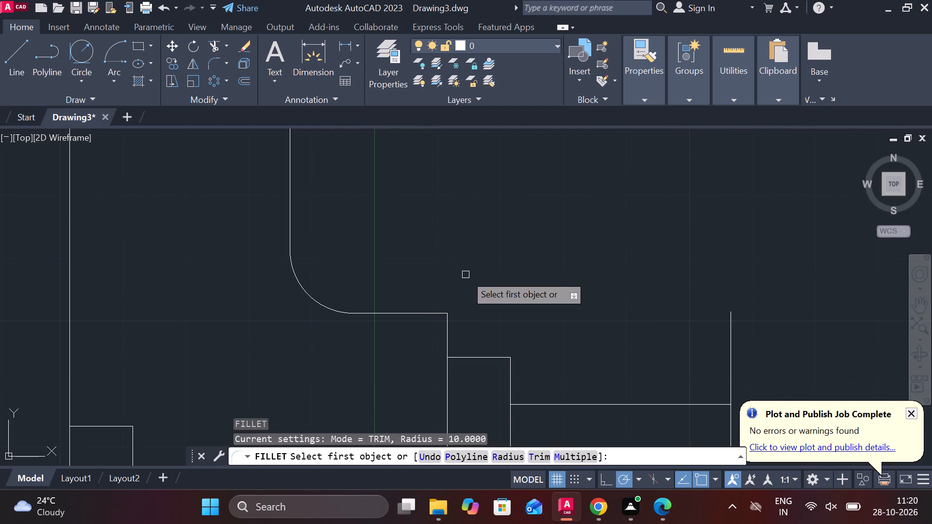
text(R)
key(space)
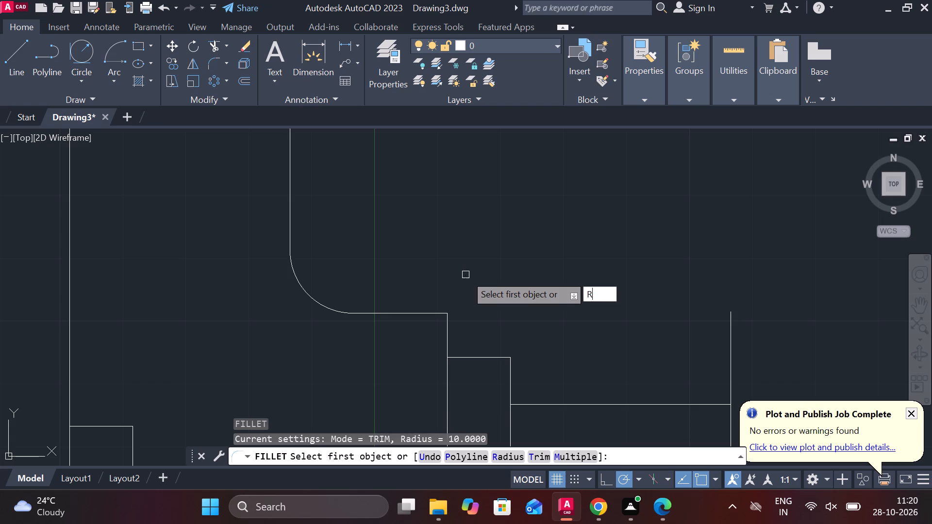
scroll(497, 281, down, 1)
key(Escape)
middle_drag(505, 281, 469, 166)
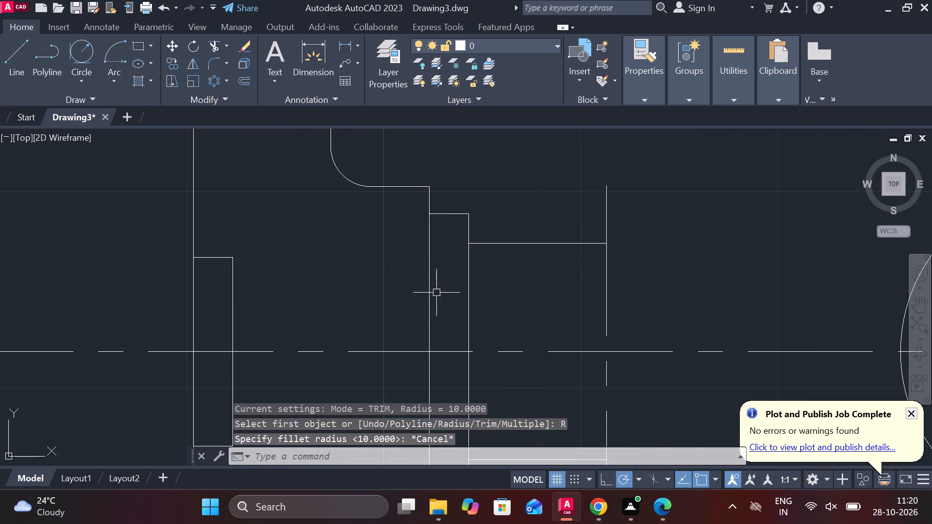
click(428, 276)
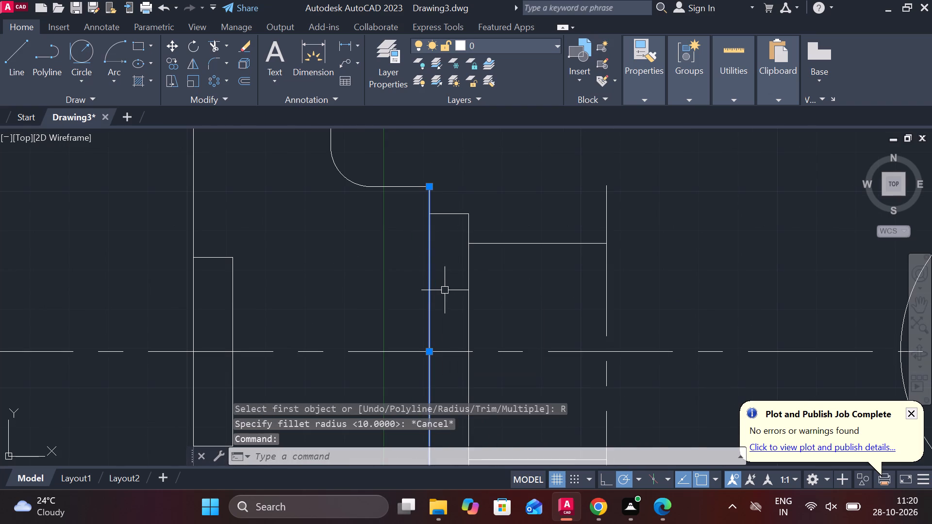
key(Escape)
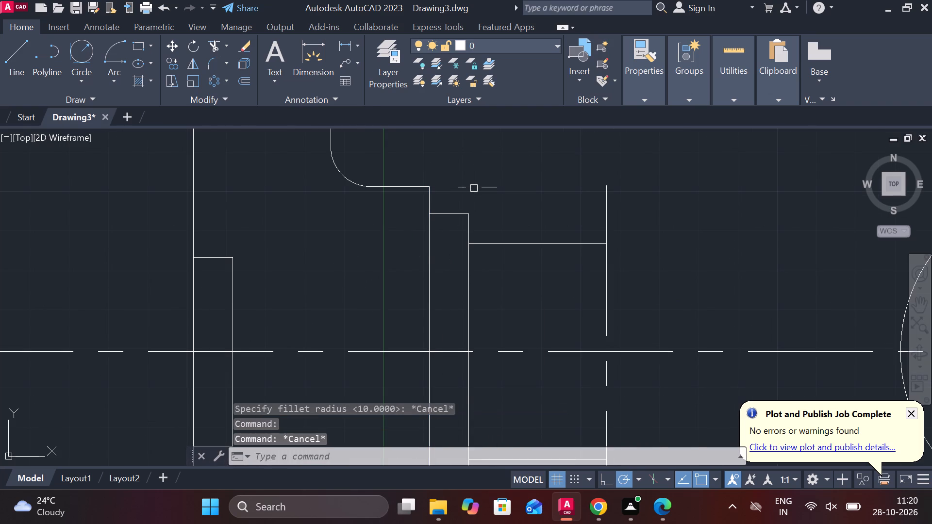
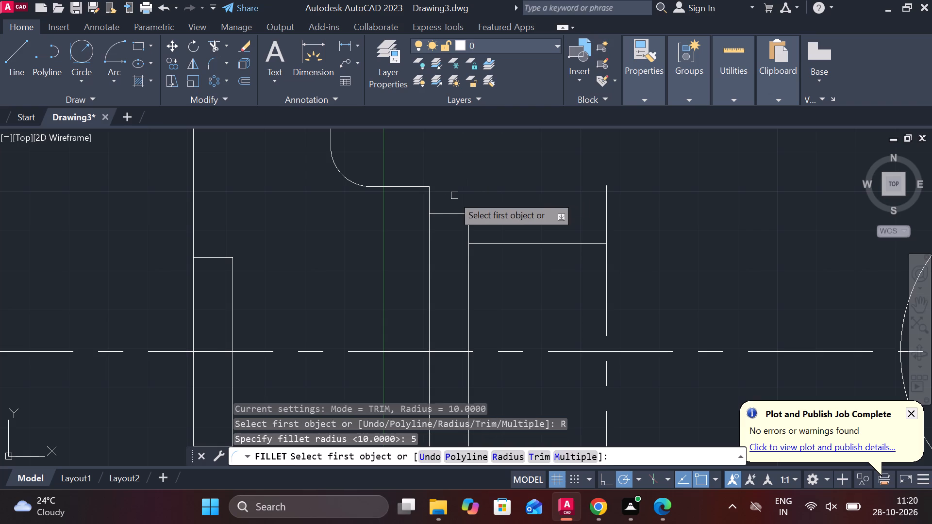
Fillet the two outer corners of the stepped view's wide lower block, above and below the horizontal centre line, at radius 5.
click(420, 186)
click(428, 197)
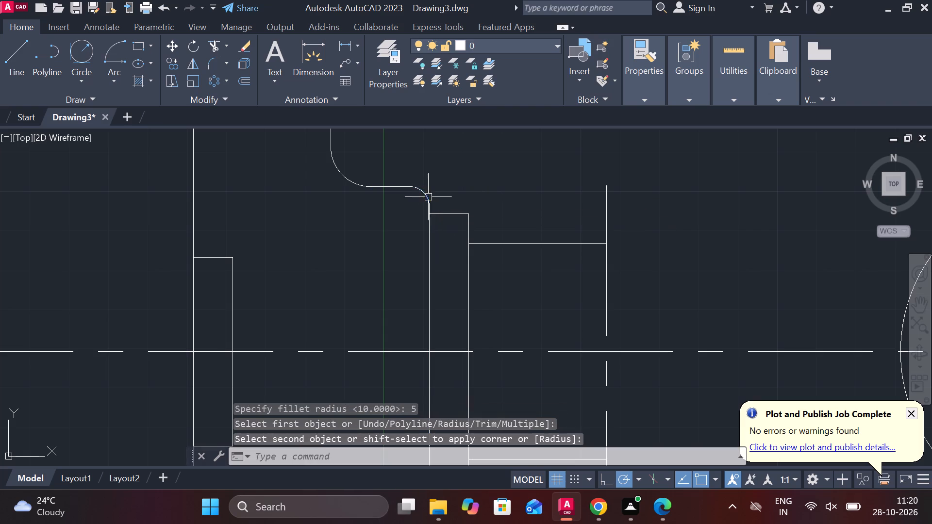
scroll(462, 203, up, 1)
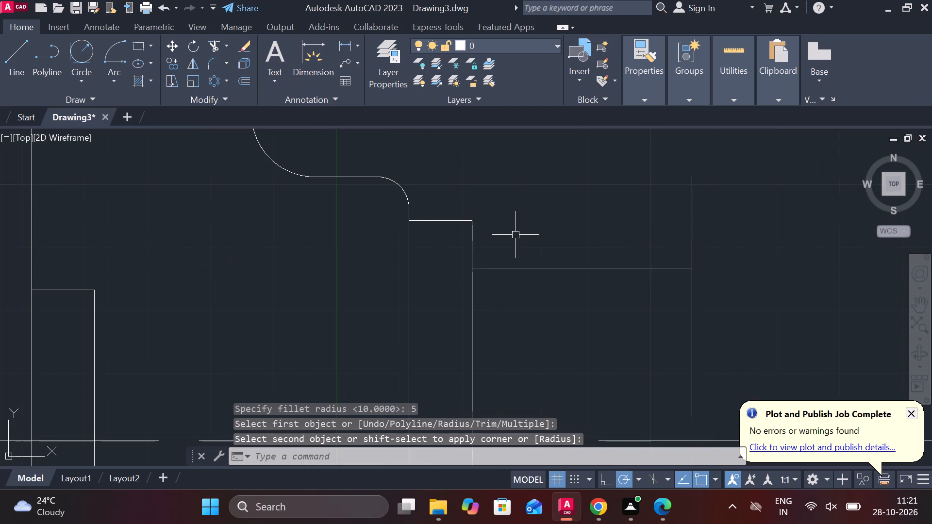
scroll(465, 265, down, 1)
middle_drag(463, 313, 452, 185)
key(space)
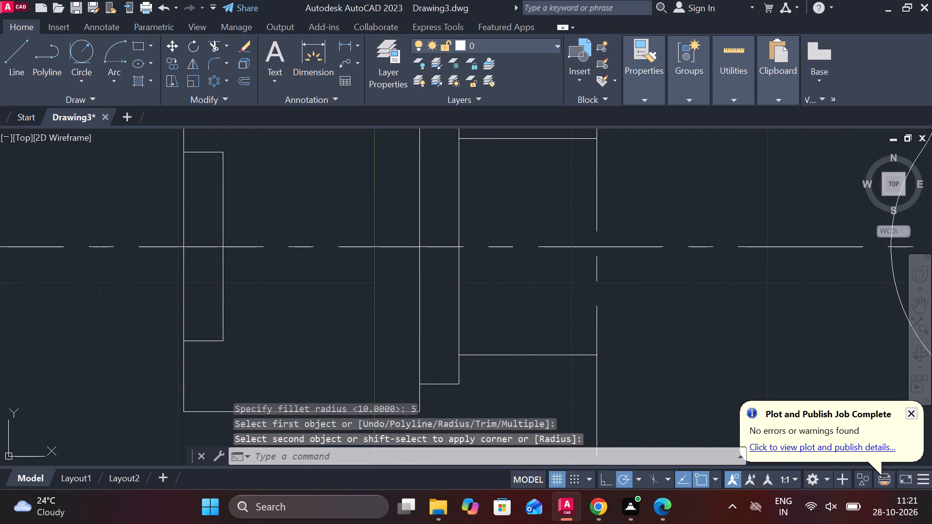
middle_drag(434, 356, 434, 313)
click(403, 370)
click(417, 357)
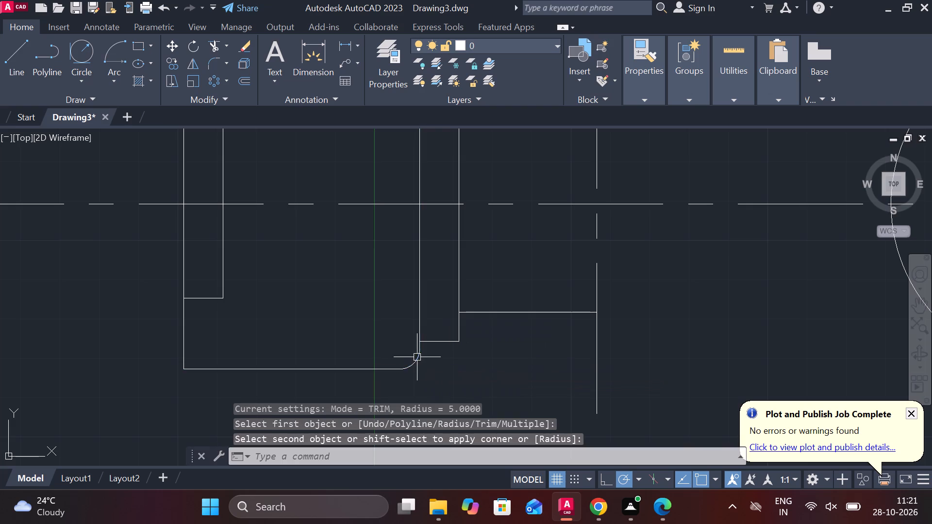
middle_drag(474, 357, 474, 363)
scroll(474, 363, down, 1)
key(Escape)
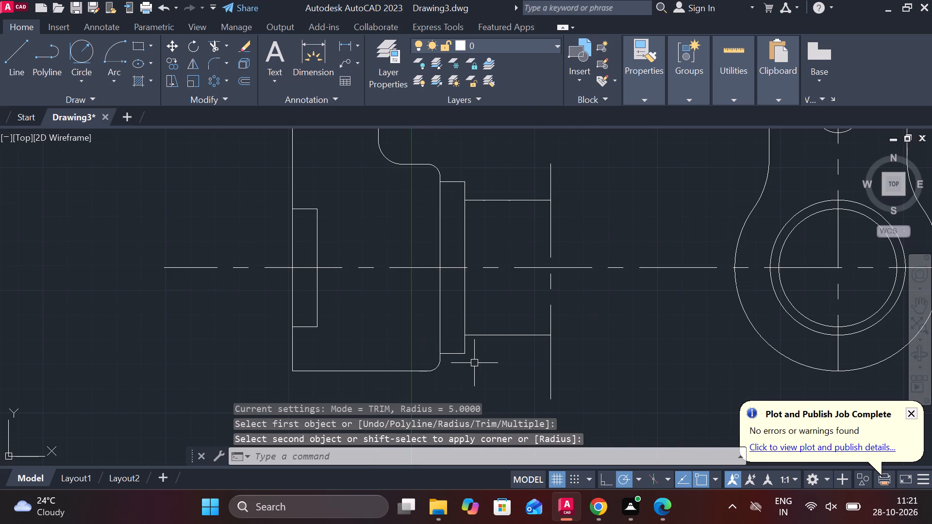
Fillet the two outer corners of the narrow collar beside the wide lower block with radius 2.
text(F R)
key(space)
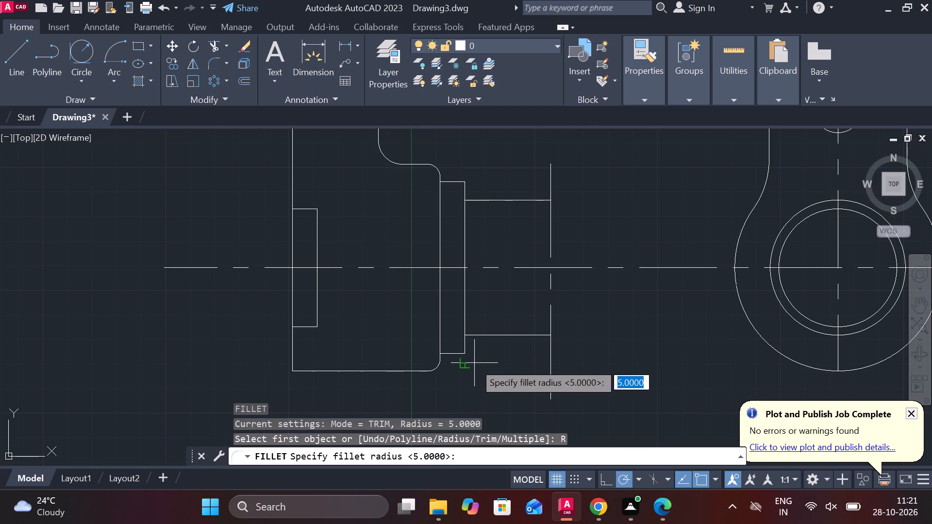
key(2)
key(space)
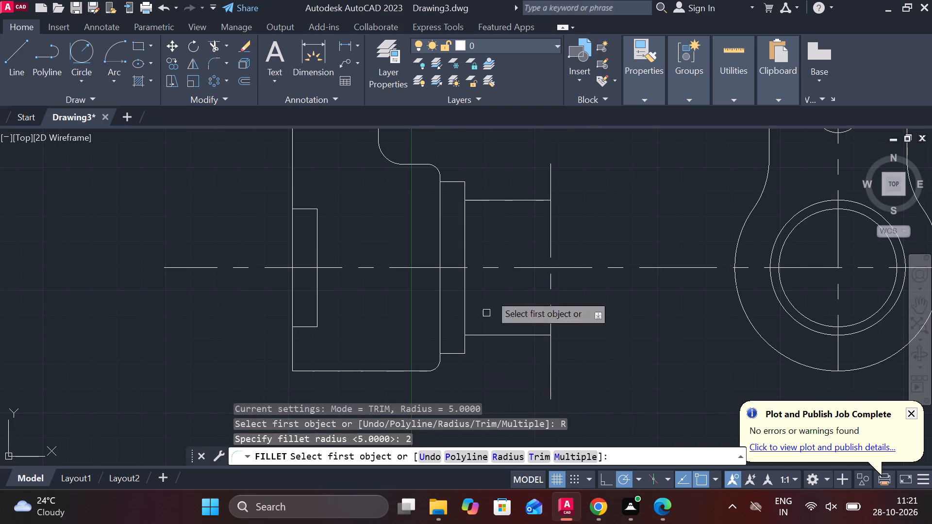
scroll(480, 164, up, 2)
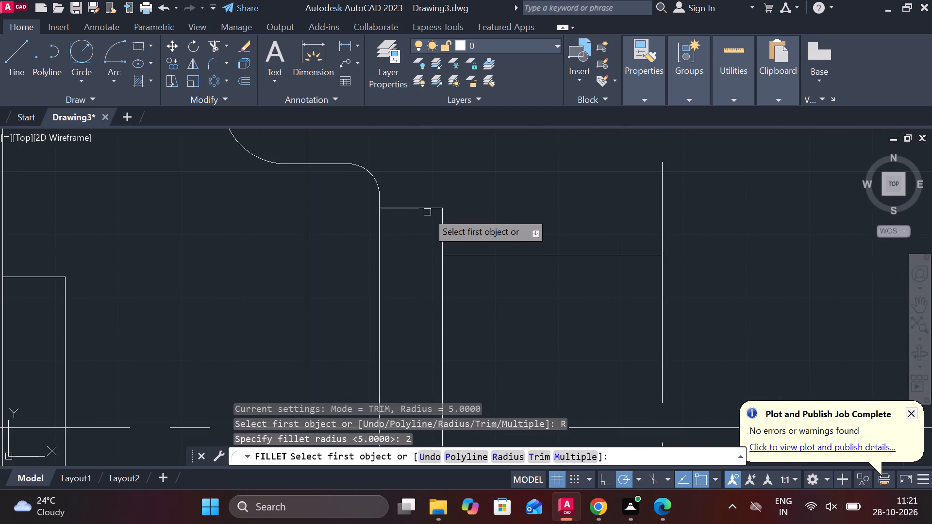
click(415, 207)
click(440, 217)
scroll(471, 236, down, 2)
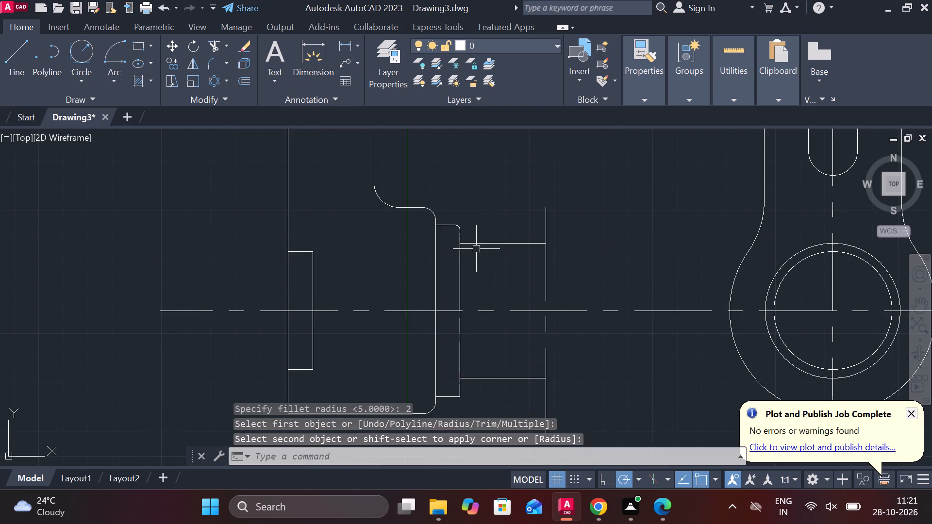
key(space)
scroll(452, 395, up, 1)
click(452, 401)
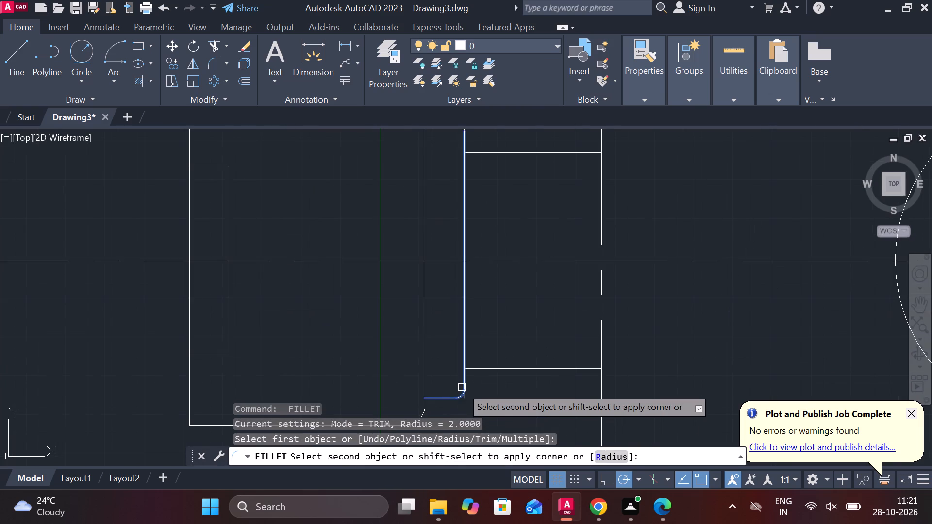
click(462, 387)
middle_drag(488, 387, 438, 327)
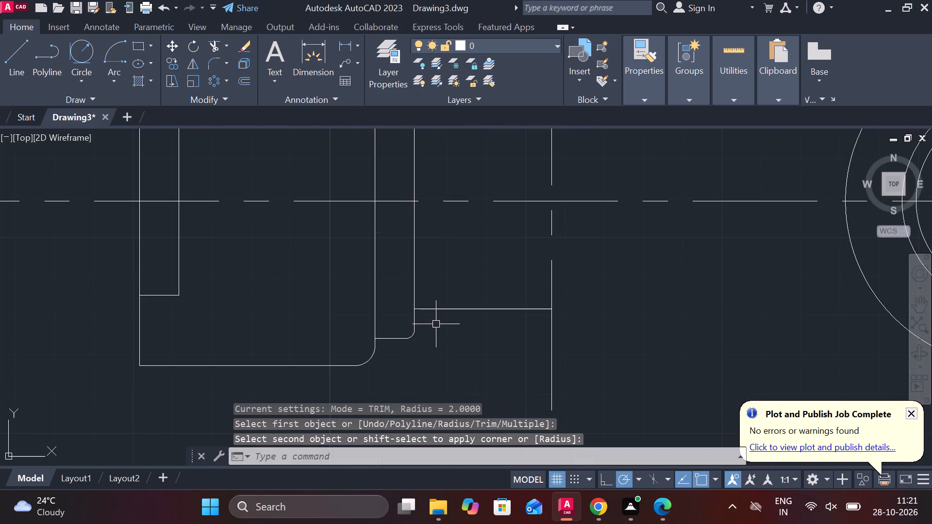
middle_drag(442, 325, 451, 334)
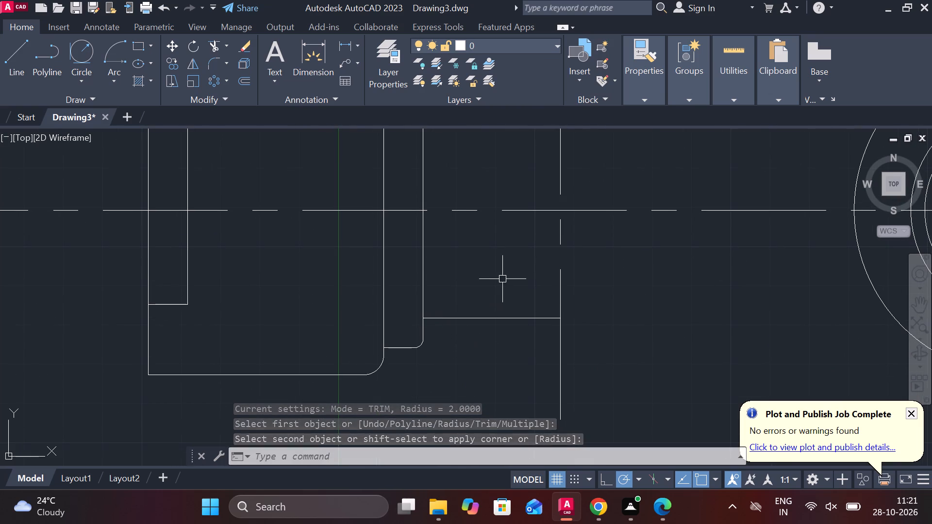
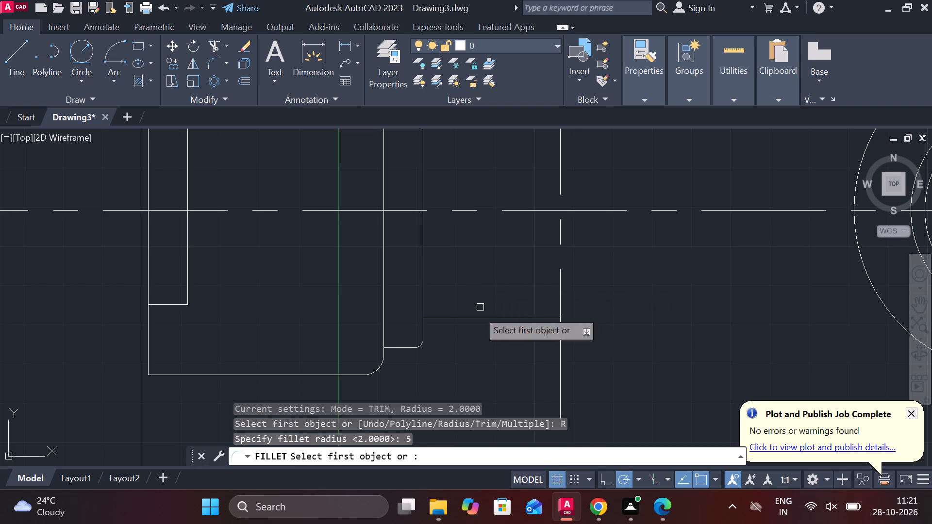
Trim the collar's outer vertical edge between the two horizontal lines of the adjoining section, above and below the horizontal centre line.
click(445, 316)
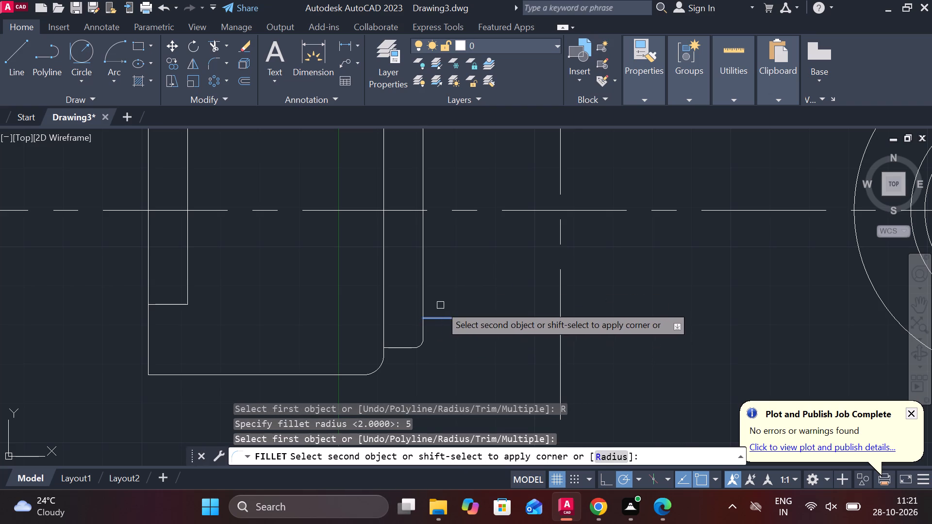
key(Escape)
middle_drag(462, 286, 469, 350)
text(TR)
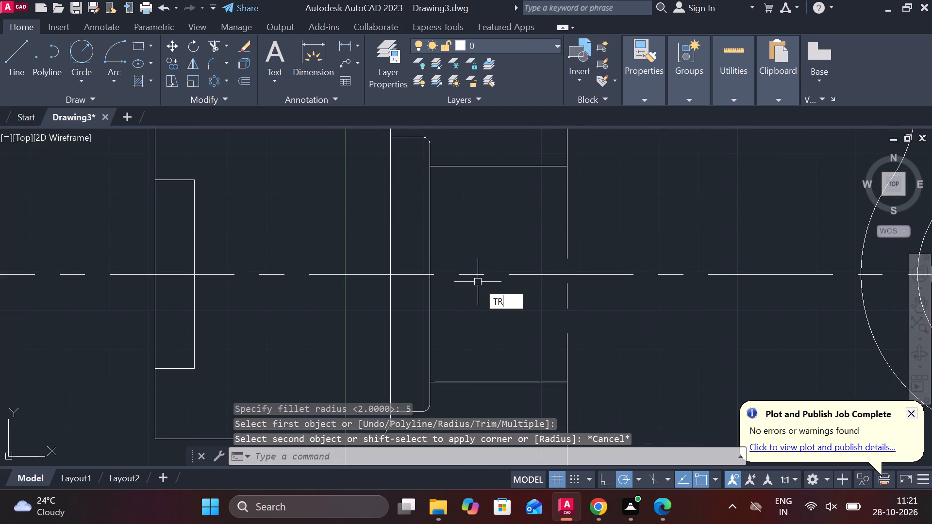
key(space)
double_click(433, 230)
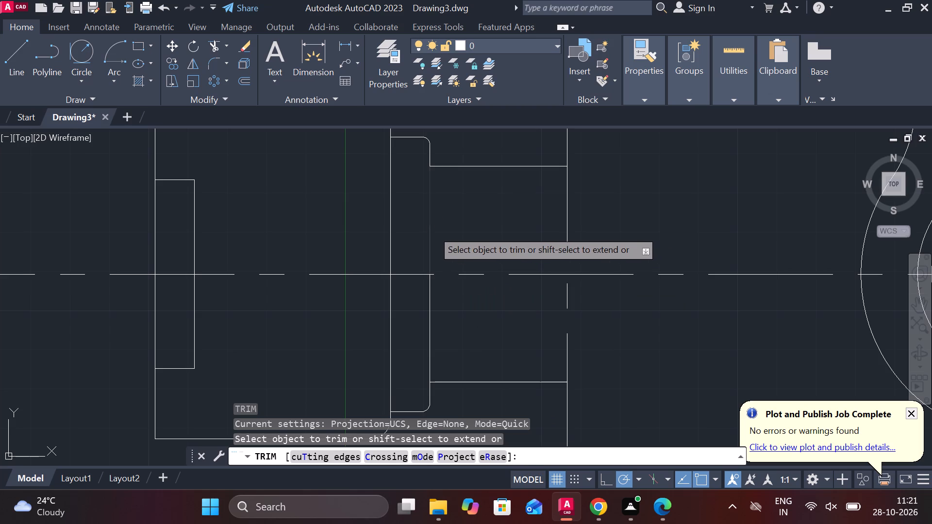
click(430, 307)
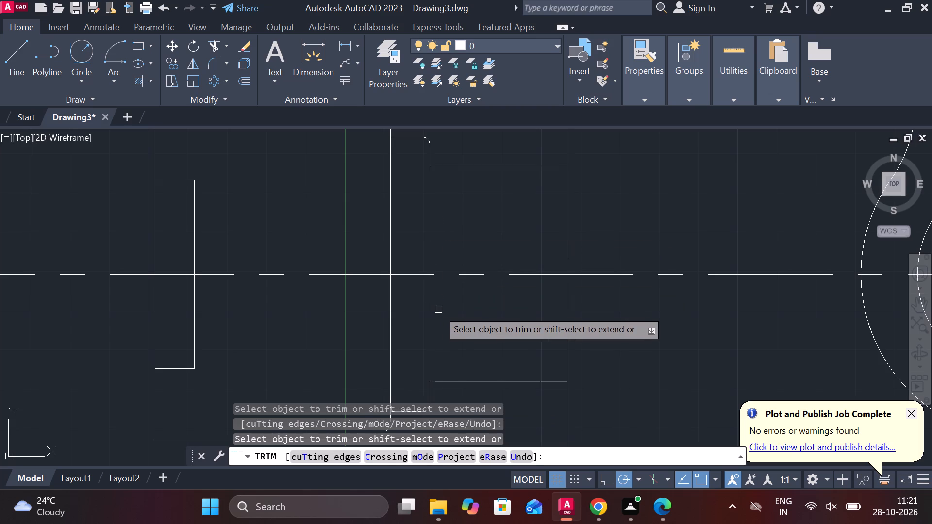
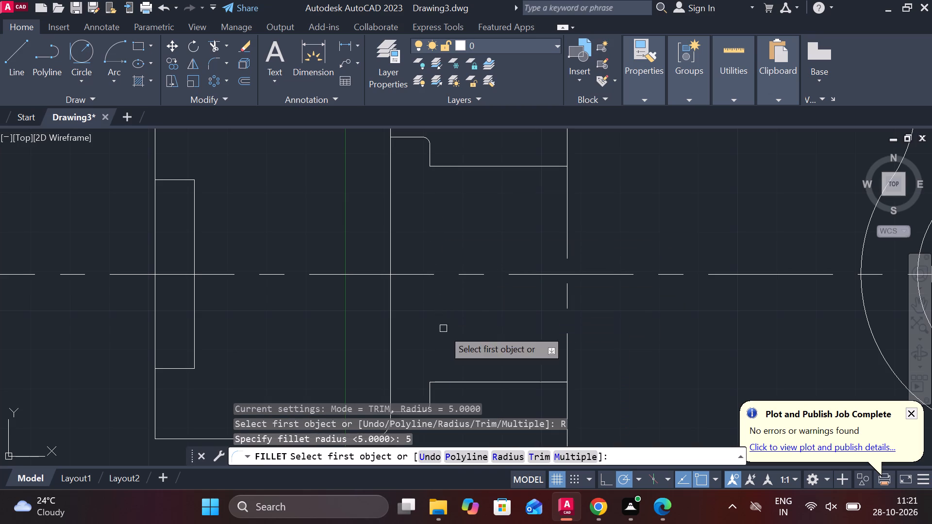
Fillet the inner corners between the collar's outer vertical edges and the adjoining section's horizontal lines, below and above the centre line, with radius 5.
middle_drag(444, 331, 436, 270)
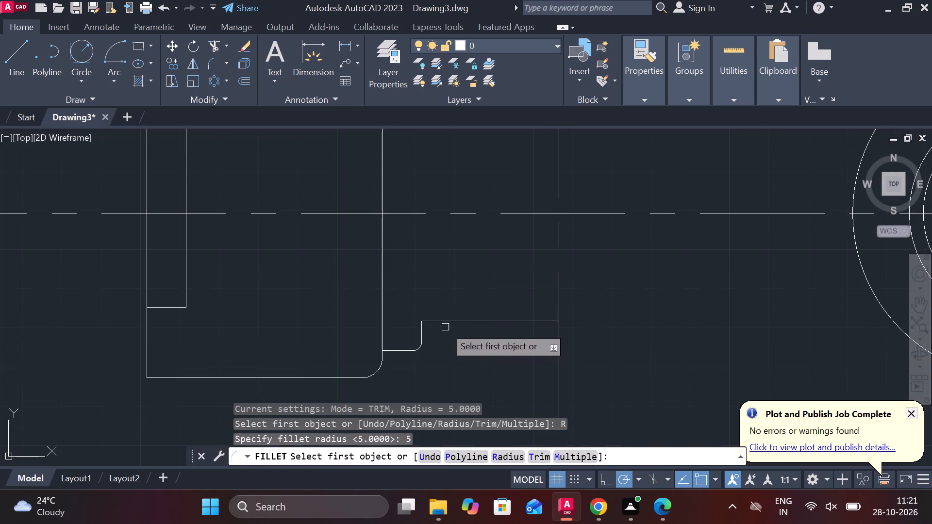
click(442, 322)
click(418, 330)
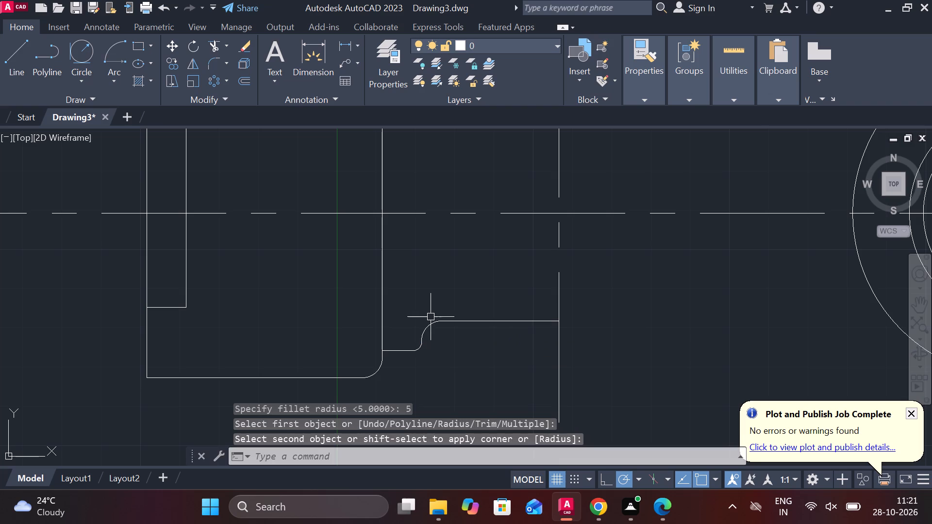
middle_drag(450, 299, 454, 423)
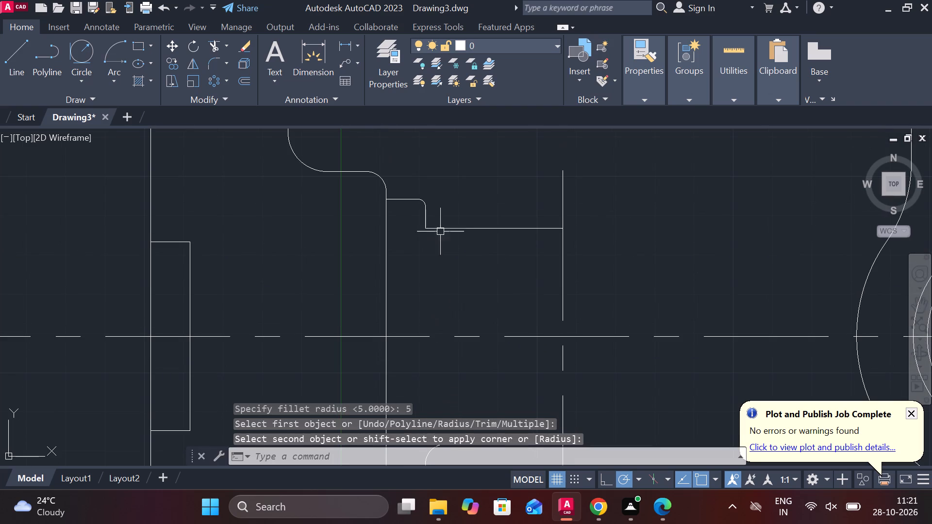
key(space)
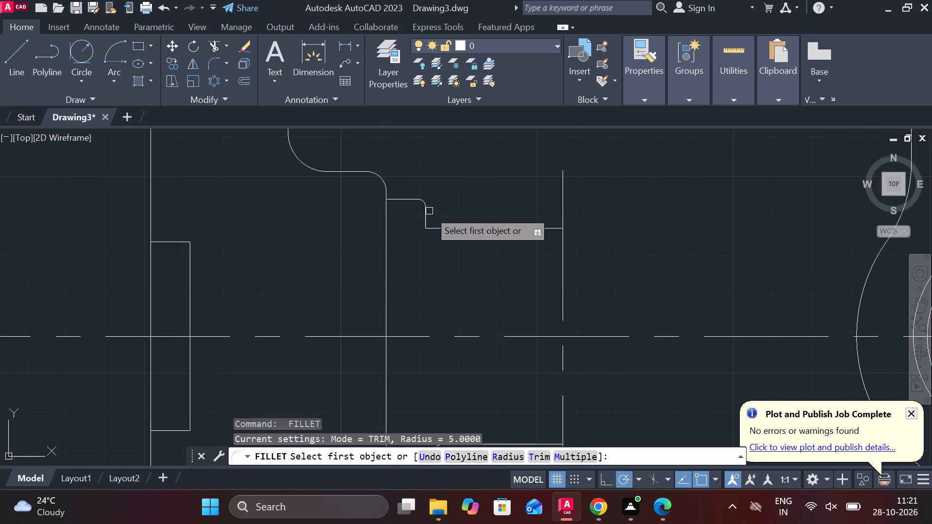
click(426, 215)
click(435, 224)
click(437, 229)
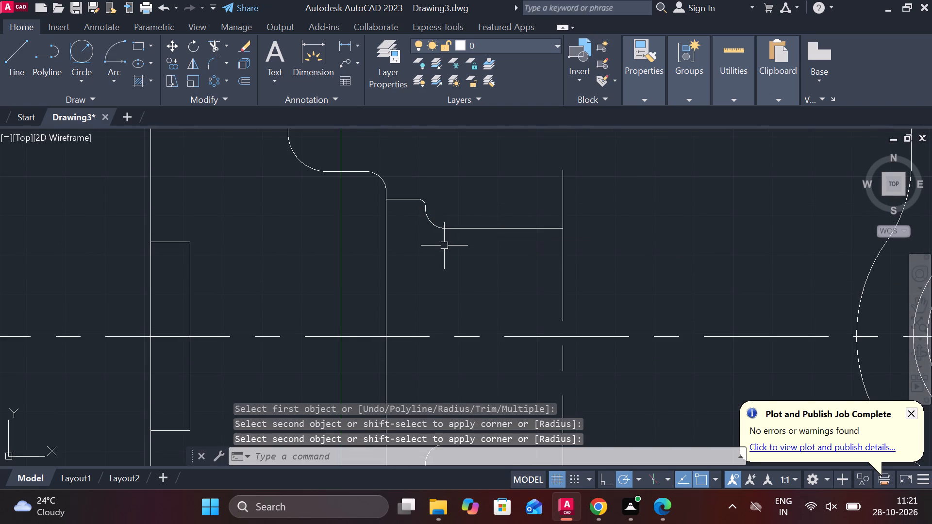
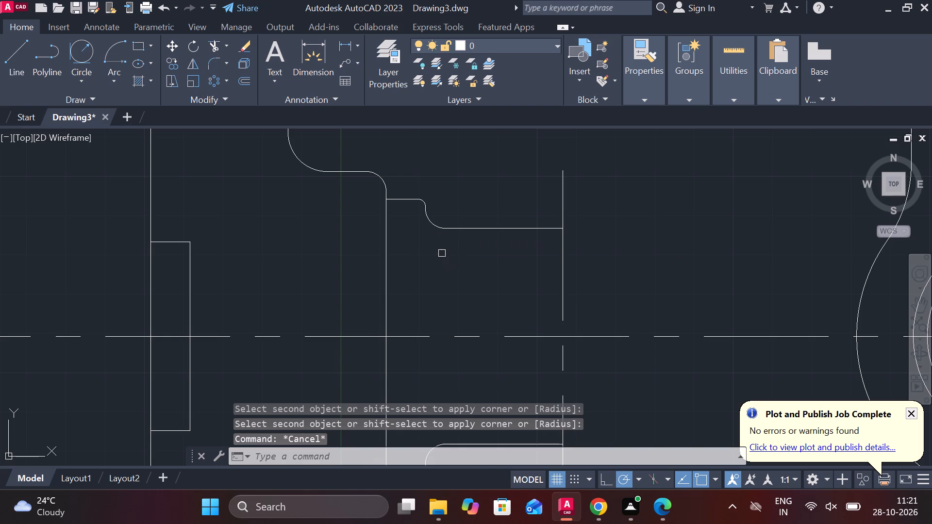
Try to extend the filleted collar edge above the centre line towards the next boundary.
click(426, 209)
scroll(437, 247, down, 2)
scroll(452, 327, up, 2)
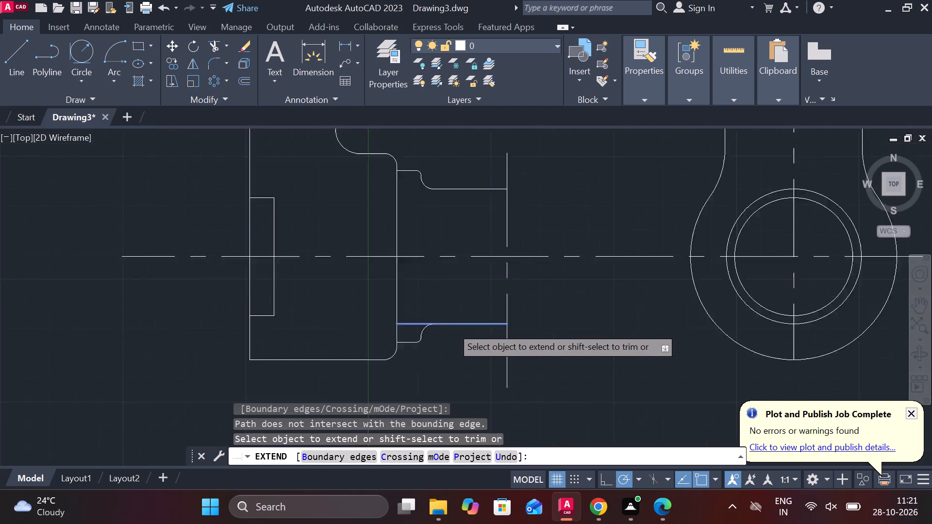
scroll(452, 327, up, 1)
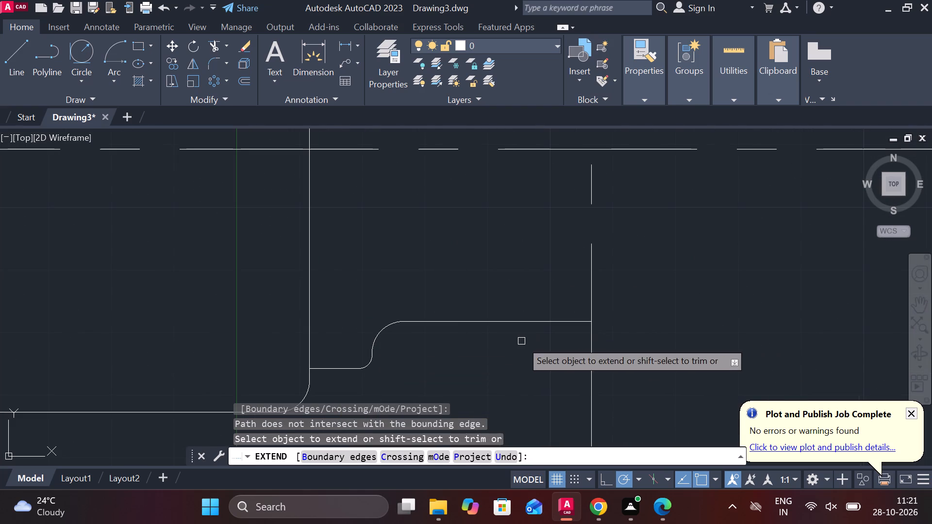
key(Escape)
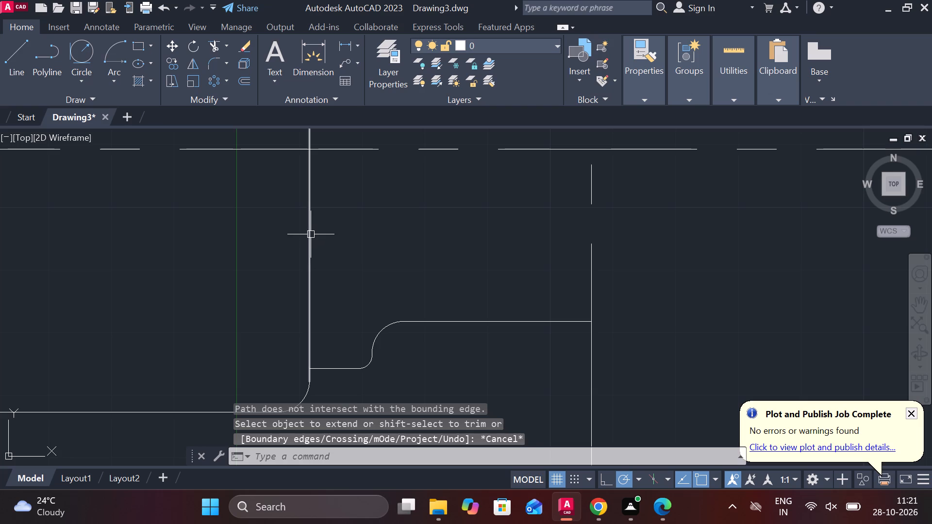
Offset the long vertical edge between the main body and the collar towards the collar, using a through point.
click(308, 229)
scroll(308, 229, down, 2)
key(o)
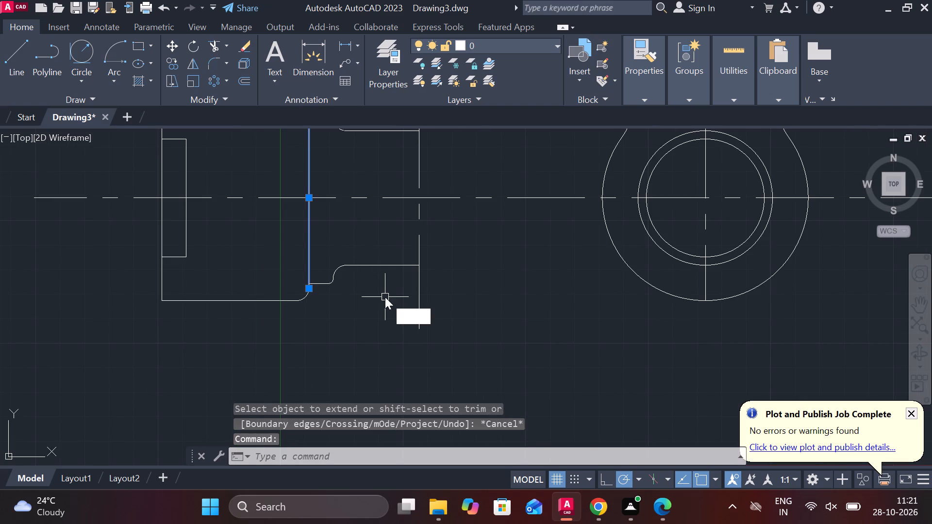
key(Return)
key(Return)
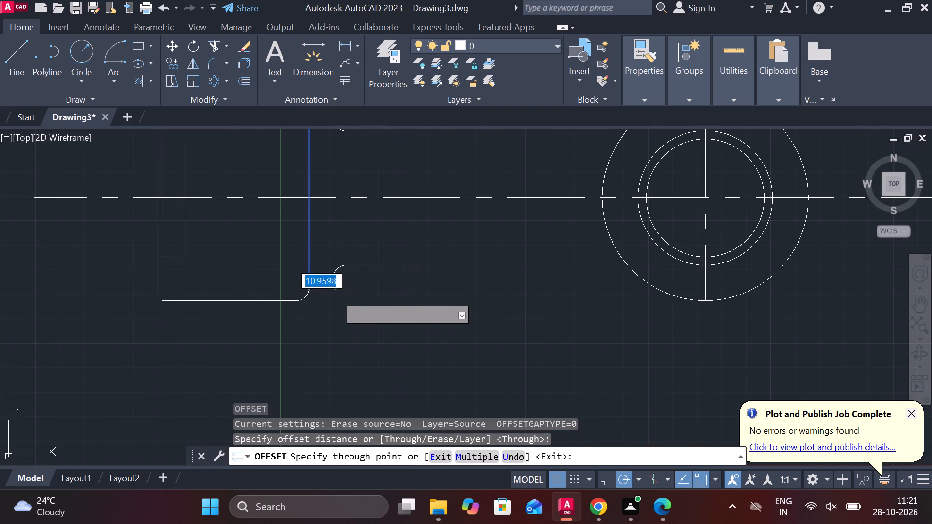
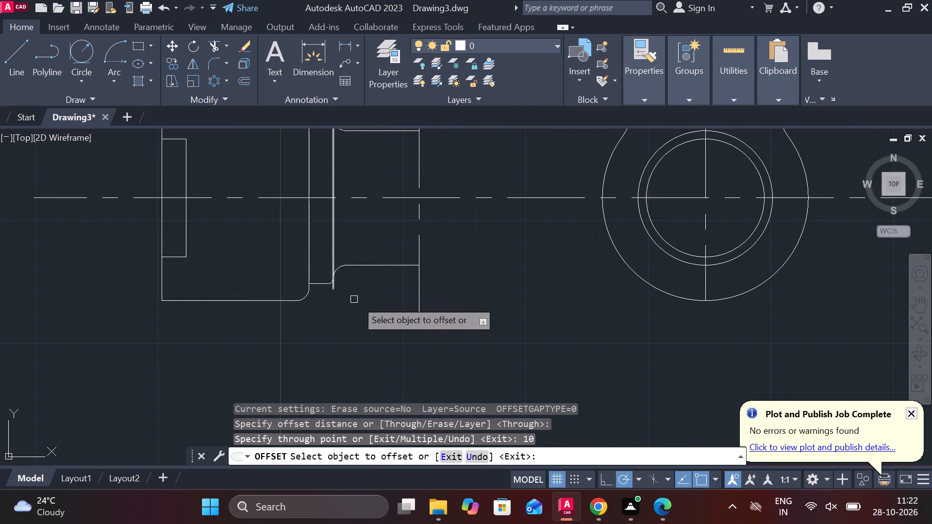
Trim the overhanging ends of the offset vertical collar edge at the filleted corners above and below the centre line.
key(Escape)
text(TR)
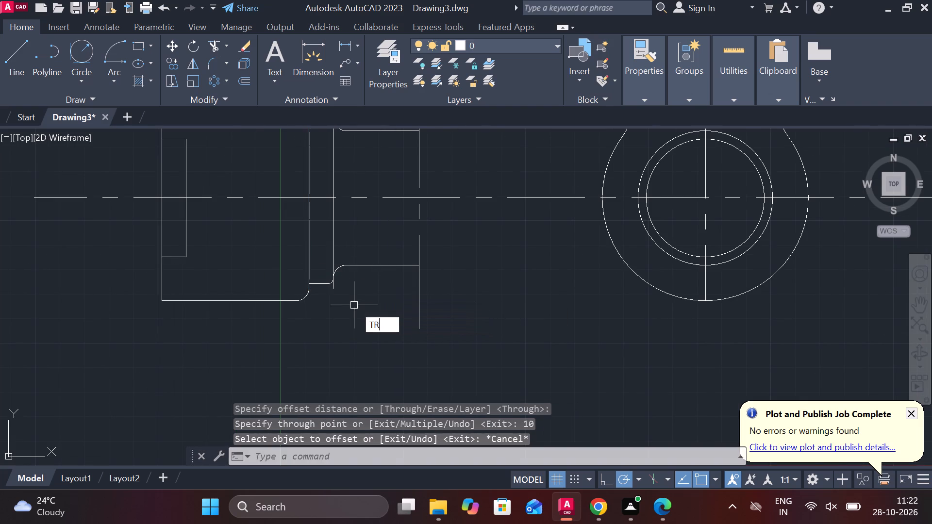
key(space)
click(332, 288)
scroll(374, 293, down, 1)
scroll(345, 170, up, 3)
click(359, 199)
scroll(359, 199, down, 1)
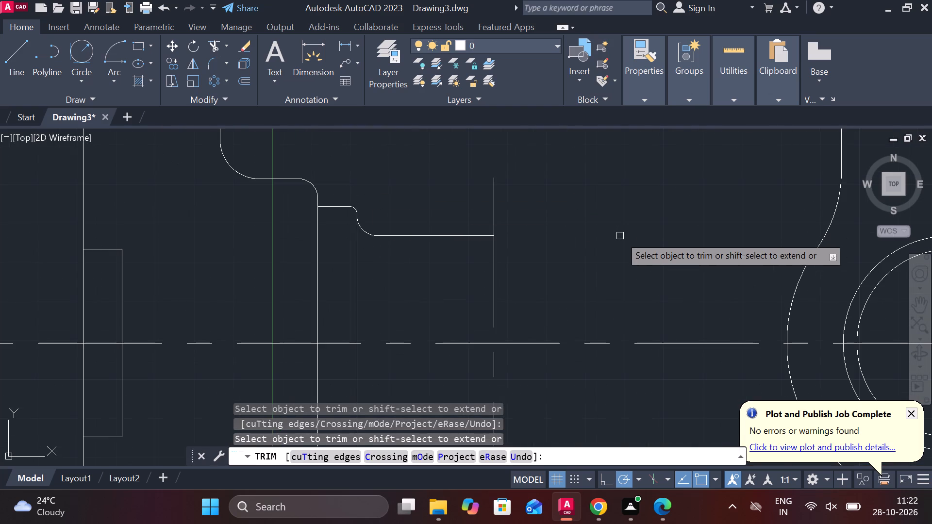
key(Escape)
scroll(593, 246, down, 1)
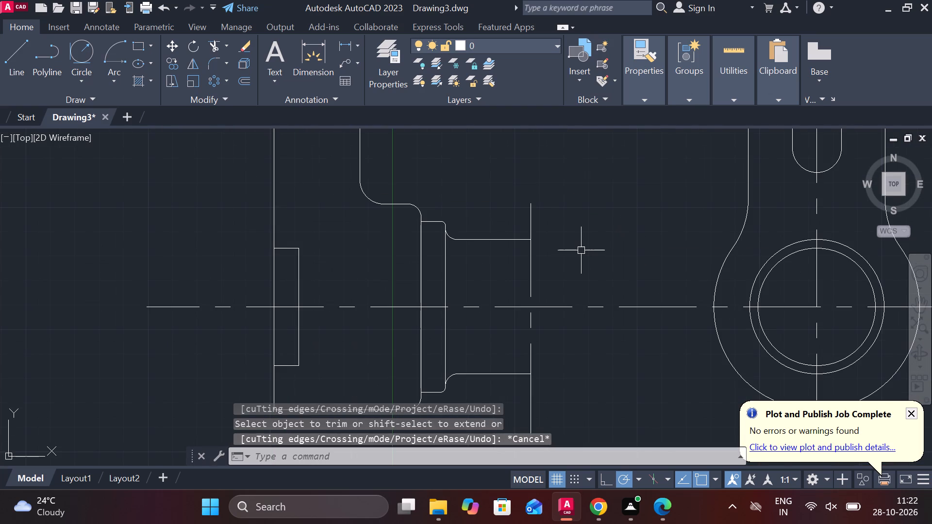
middle_drag(582, 265, 570, 228)
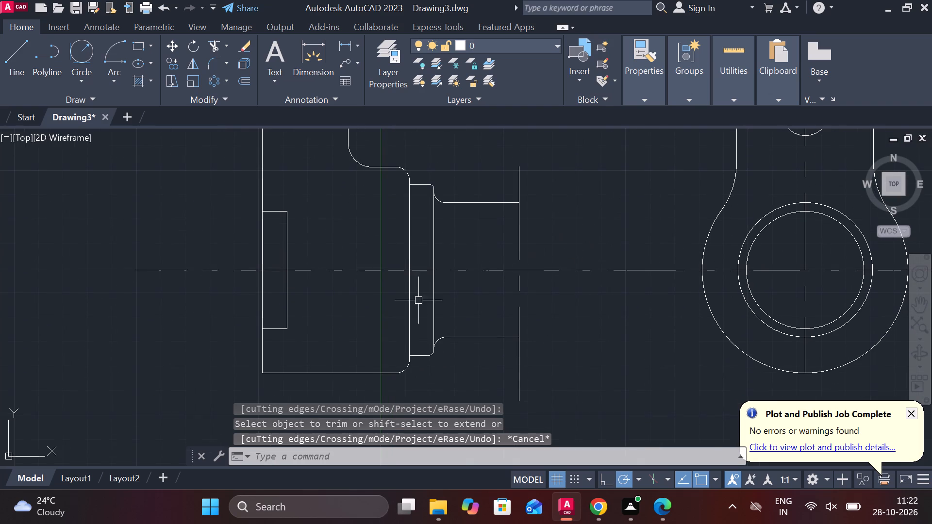
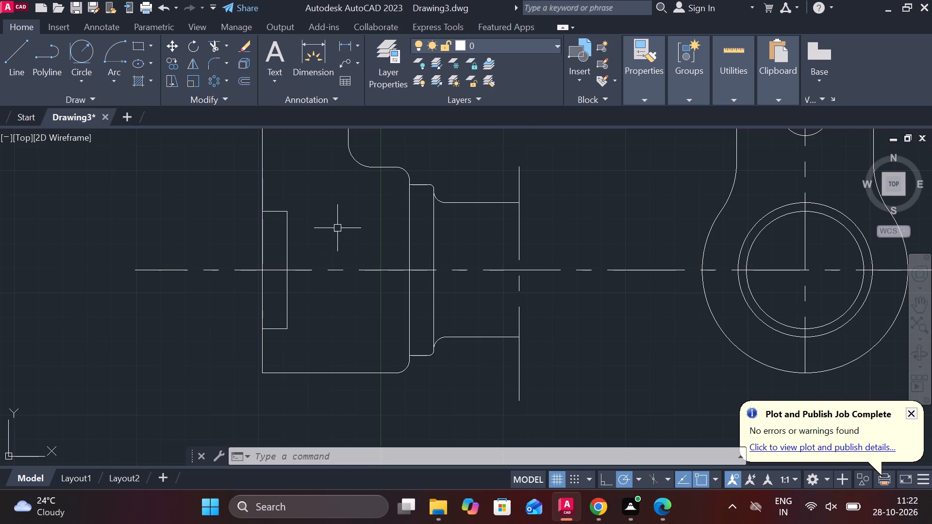
Draw a 40 by 48 three-line recess outline inside the lower boss, opening onto its collar-side vertical edge, level with the existing recess.
key(l)
key(Return)
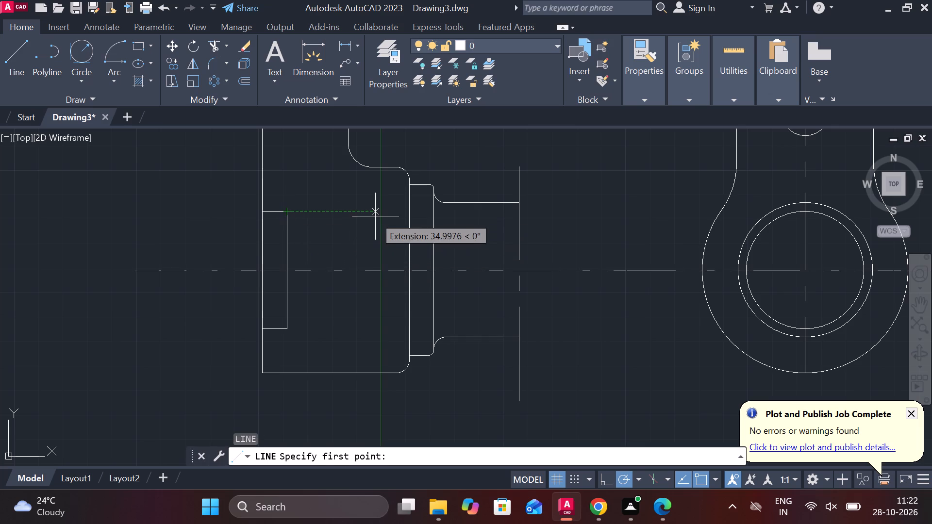
click(408, 216)
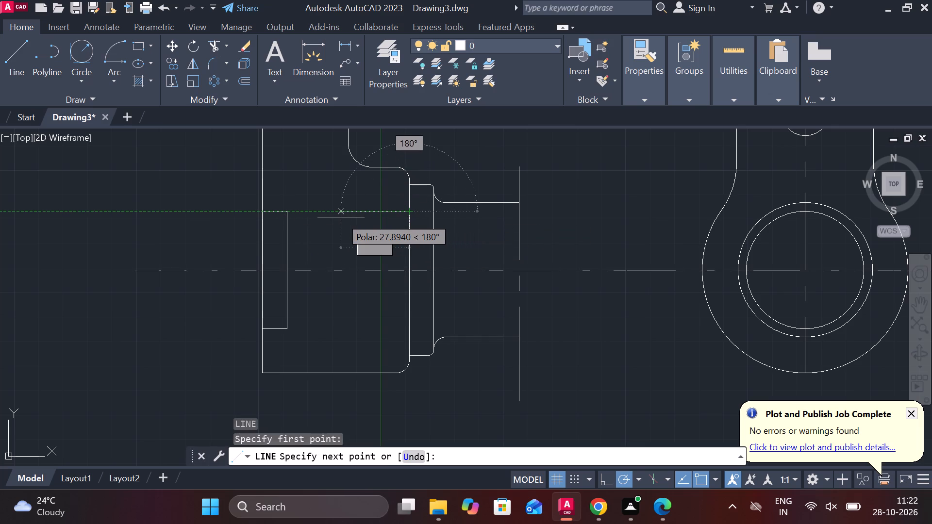
text(40)
key(Return)
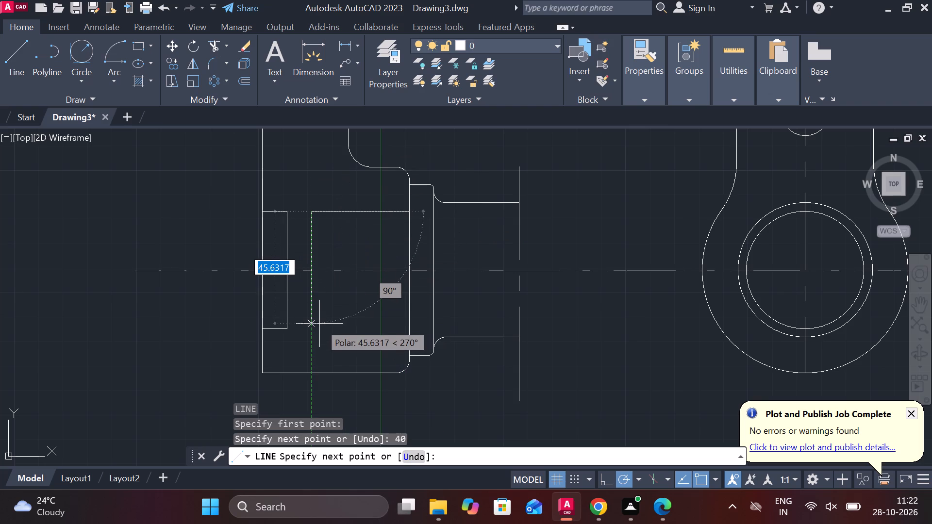
text(48)
key(Return)
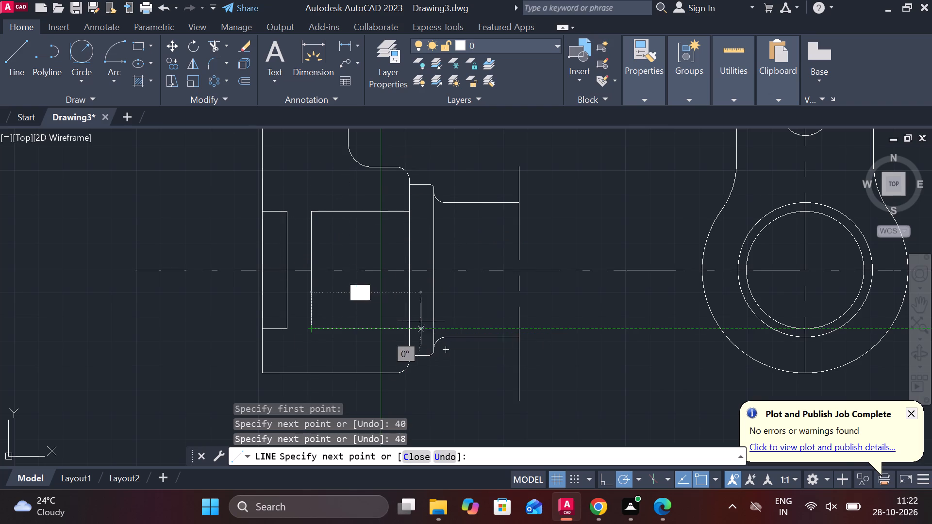
click(414, 328)
key(Escape)
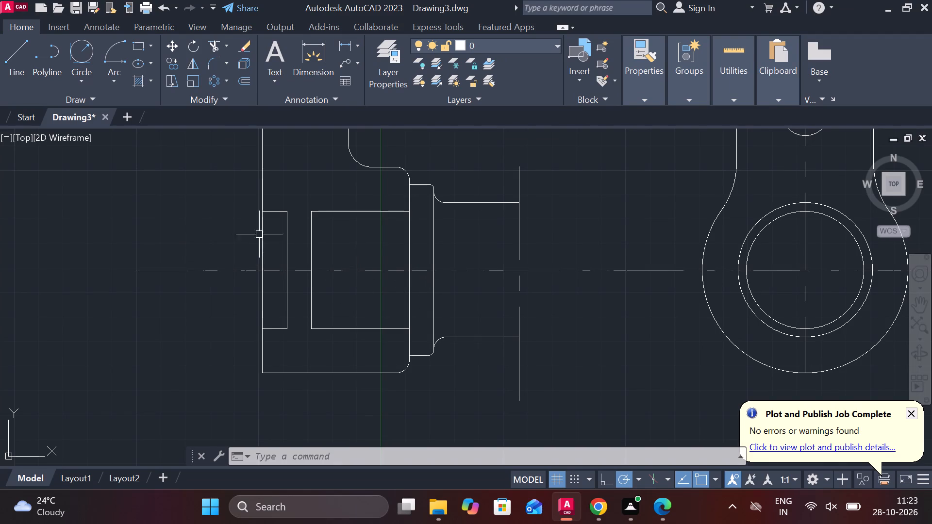
middle_drag(312, 233, 335, 238)
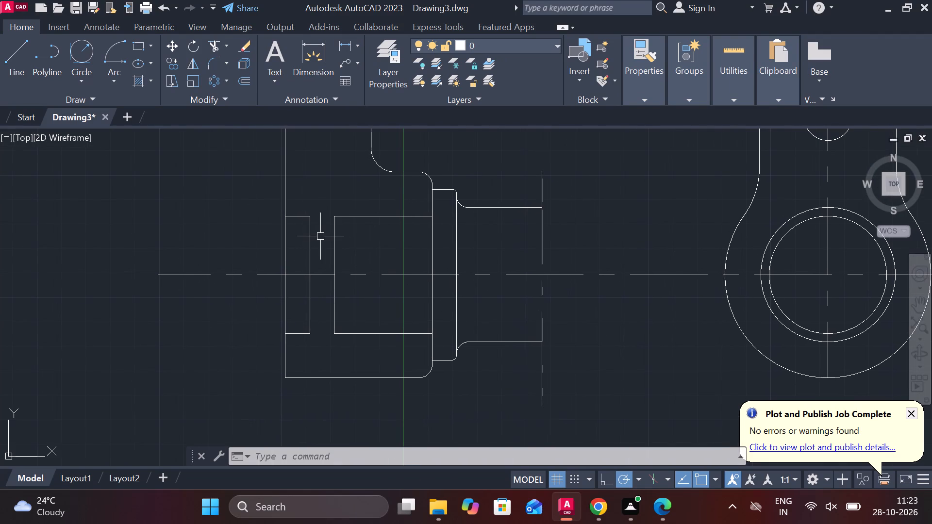
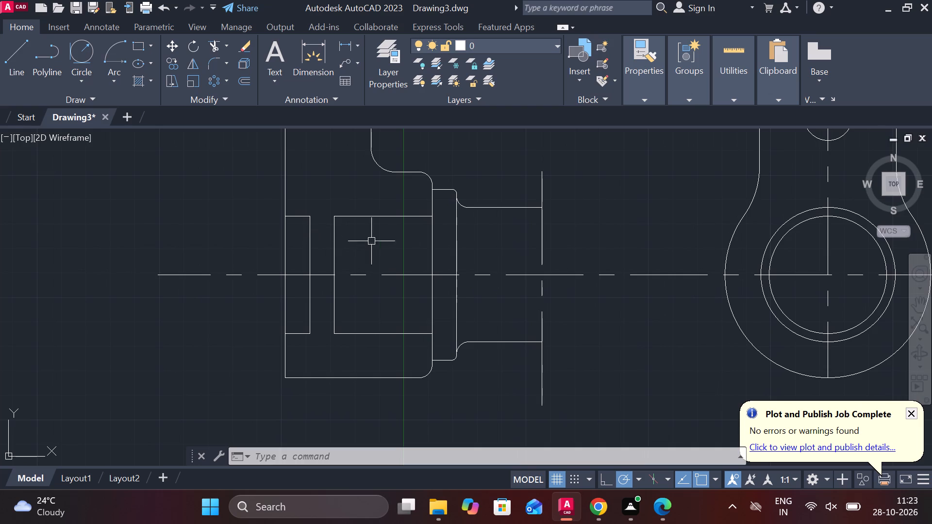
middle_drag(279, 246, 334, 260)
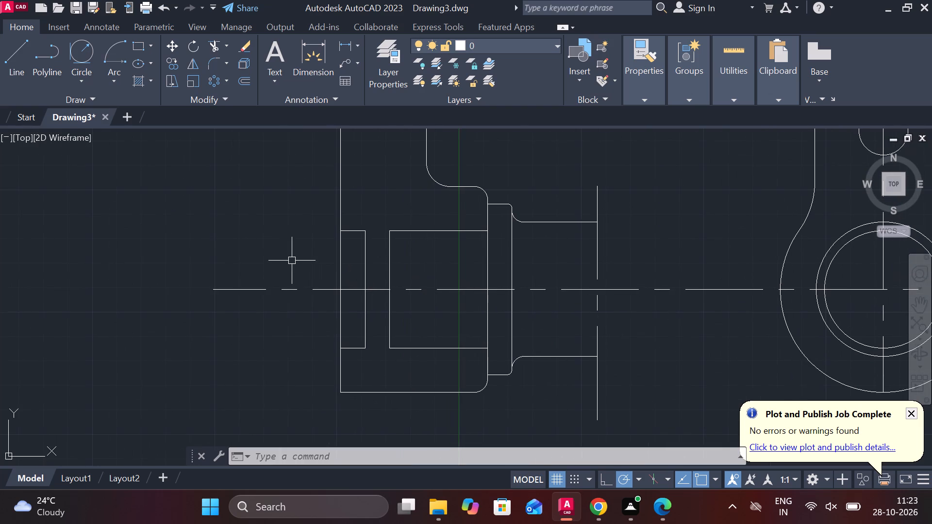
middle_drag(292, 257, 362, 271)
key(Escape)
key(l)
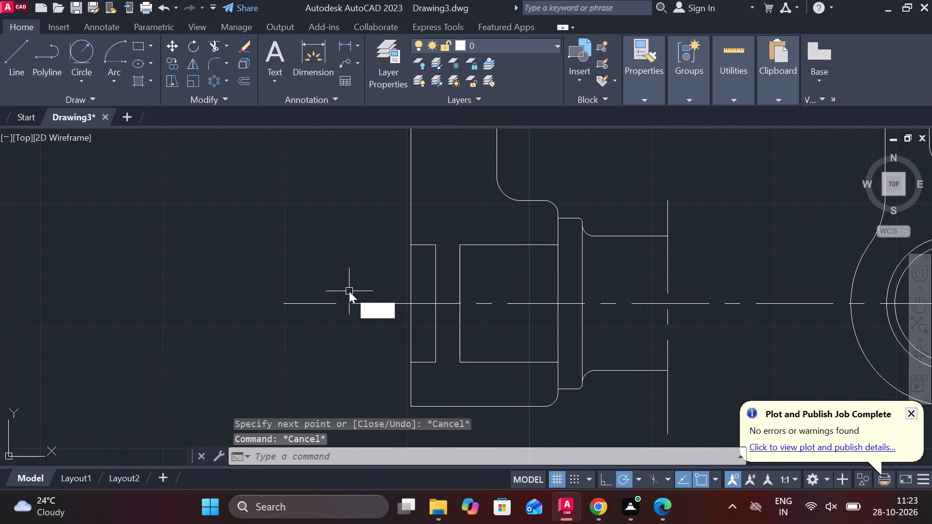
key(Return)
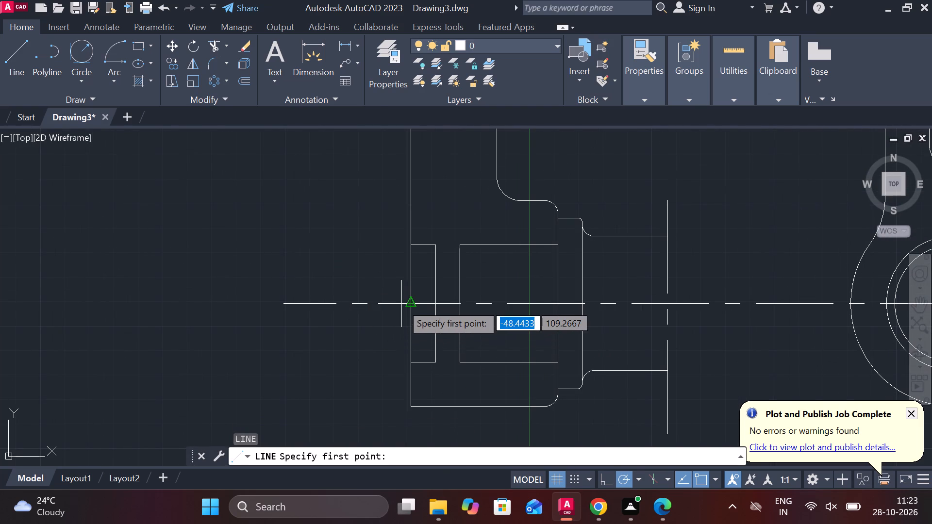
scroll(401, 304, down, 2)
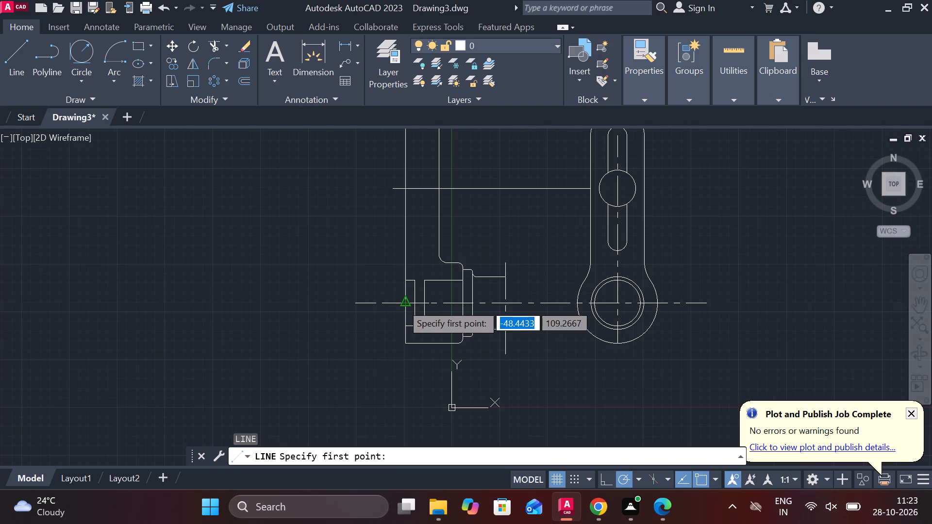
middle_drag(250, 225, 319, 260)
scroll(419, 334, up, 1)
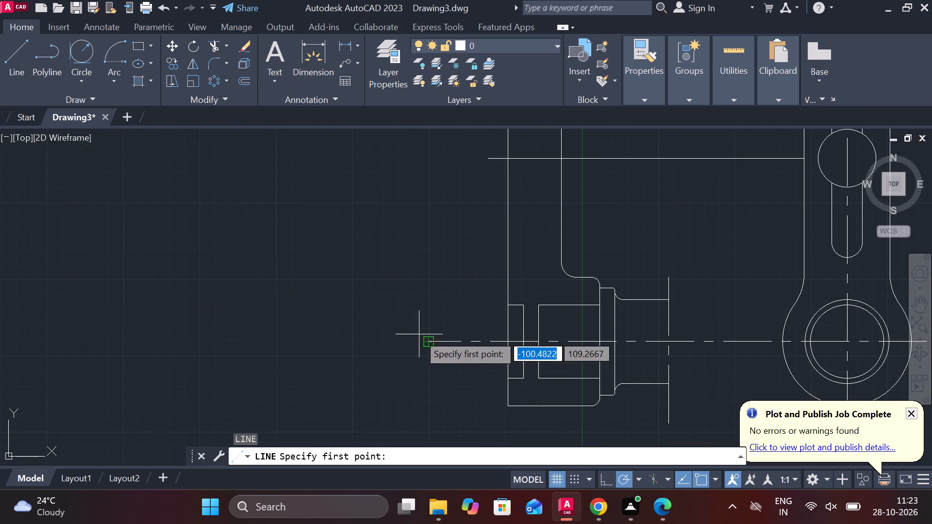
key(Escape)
Start a separate vertical line running downward from a free point in the empty area left of the stepped view.
key(l)
key(Return)
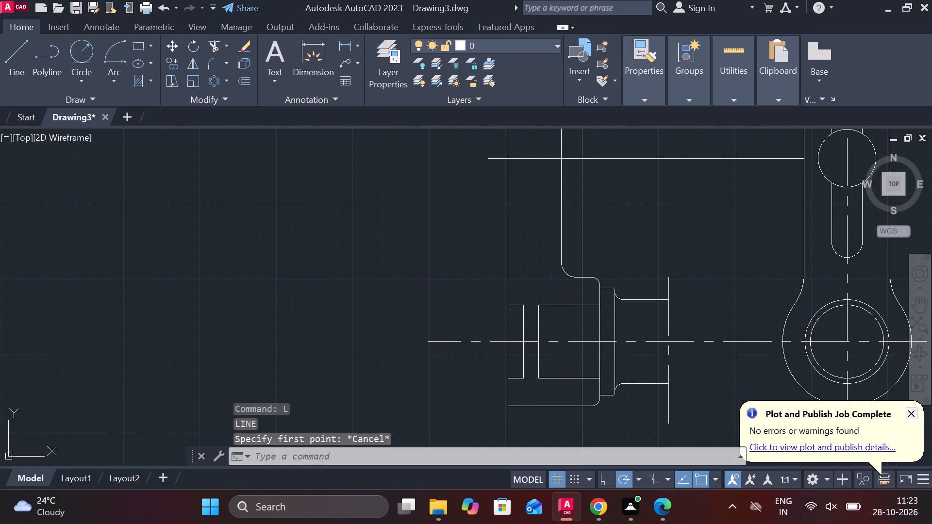
click(281, 213)
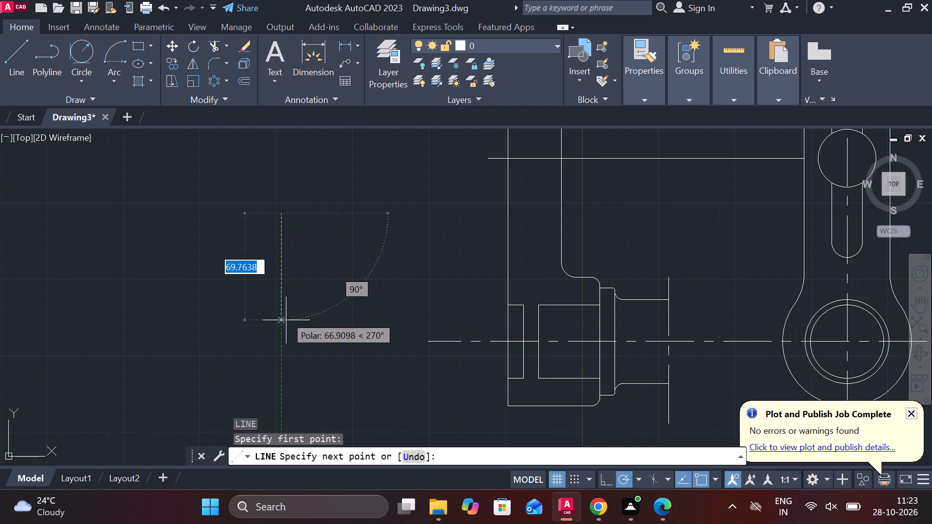
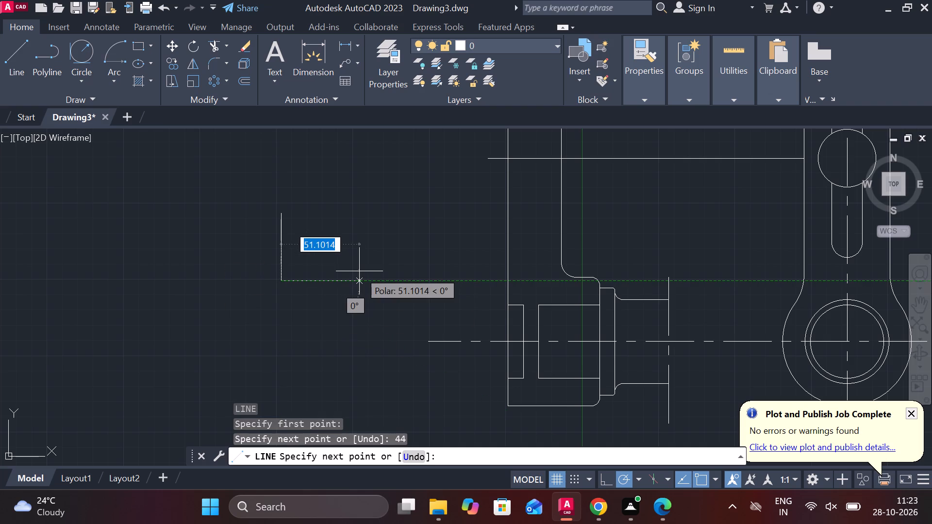
Complete the separate outline left of the stepped view as a closed rectangle 10 wide and 44 high, drawn with lines.
key(1)
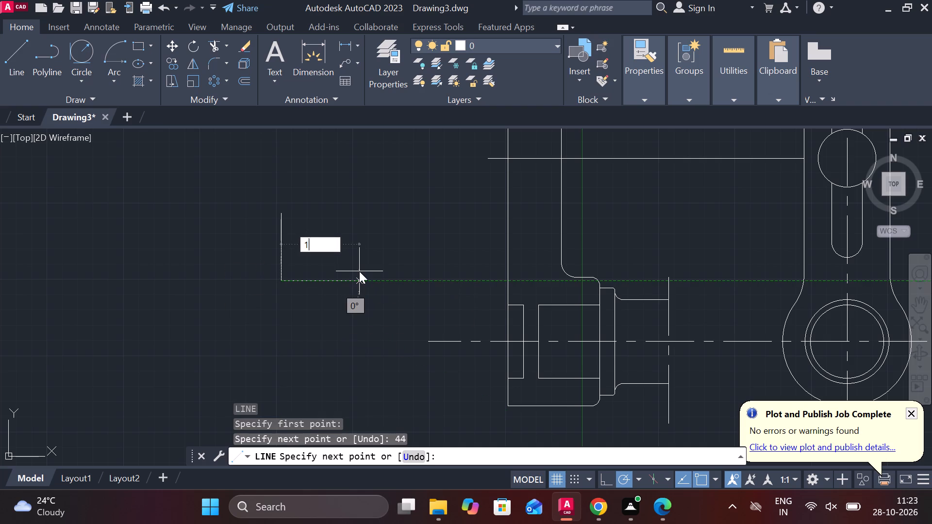
key(0)
key(Return)
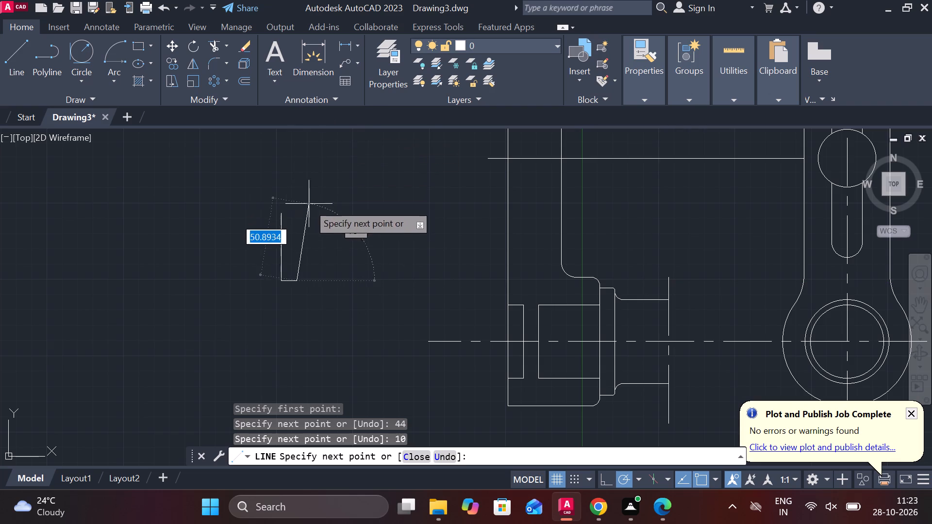
text(44)
key(space)
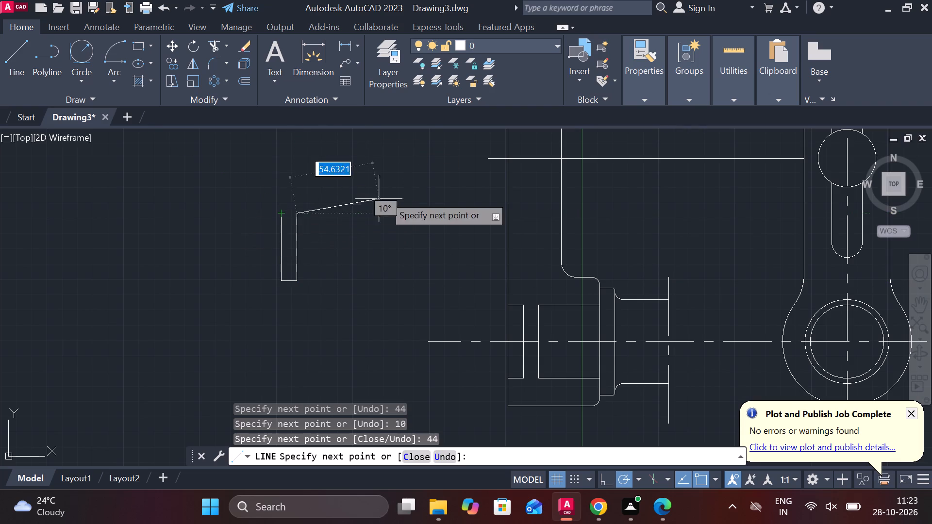
key(Escape)
scroll(302, 206, up, 2)
key(l)
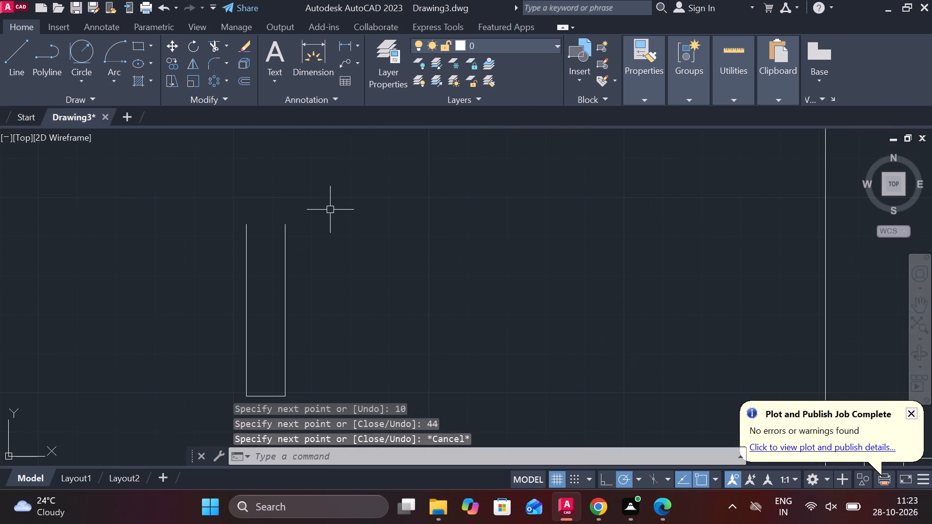
key(Return)
click(246, 217)
click(294, 223)
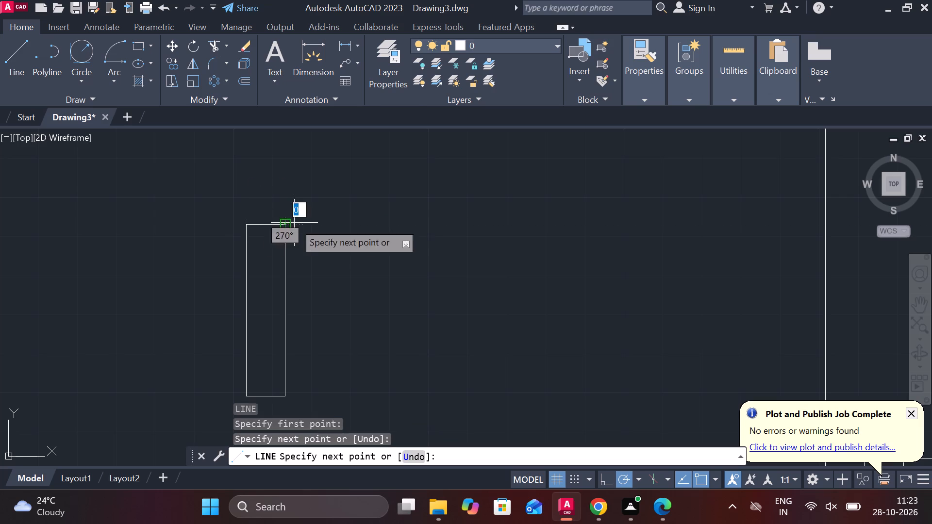
key(Escape)
Move the 10 by 44 rectangle by its left edge's midpoint into the gap between the stepped view's two lower recesses, centred on the centre line.
middle_drag(348, 214, 364, 203)
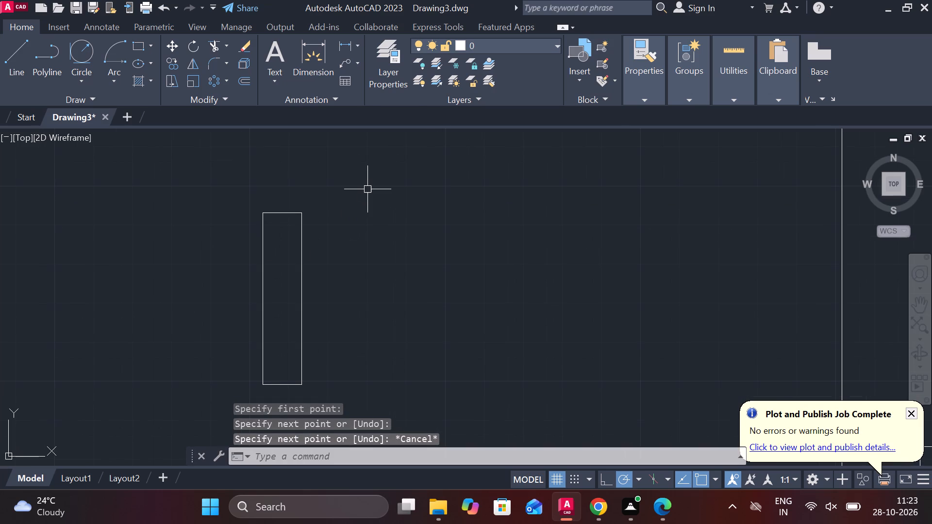
scroll(367, 188, down, 1)
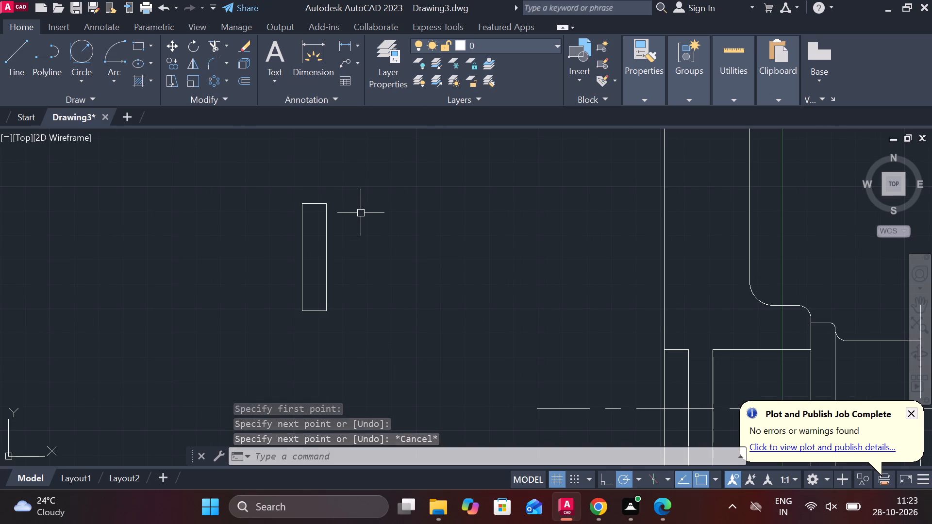
click(271, 174)
click(365, 333)
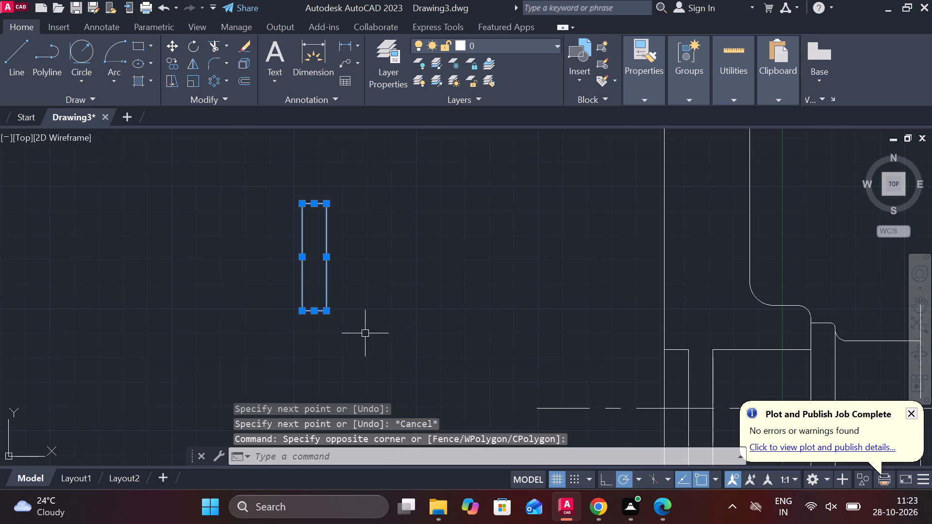
key(m)
key(Return)
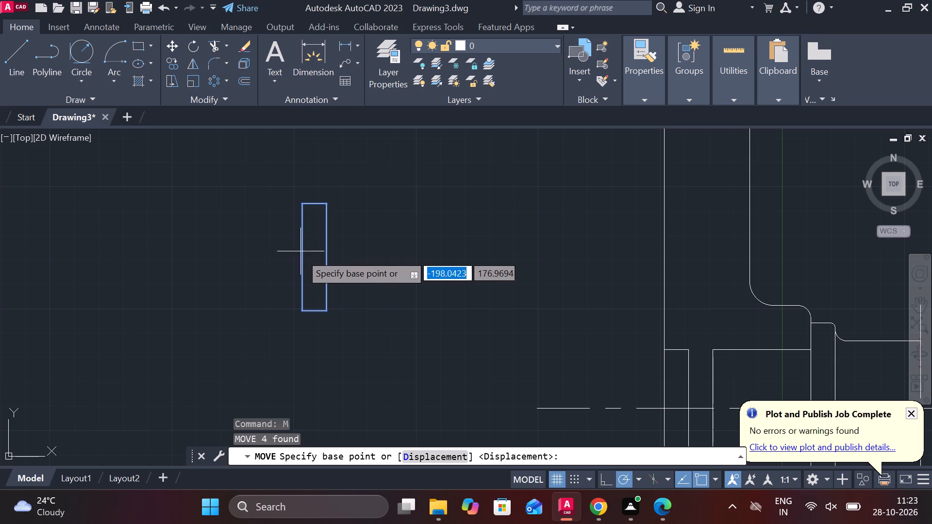
click(300, 256)
scroll(310, 264, down, 1)
middle_drag(372, 312, 261, 182)
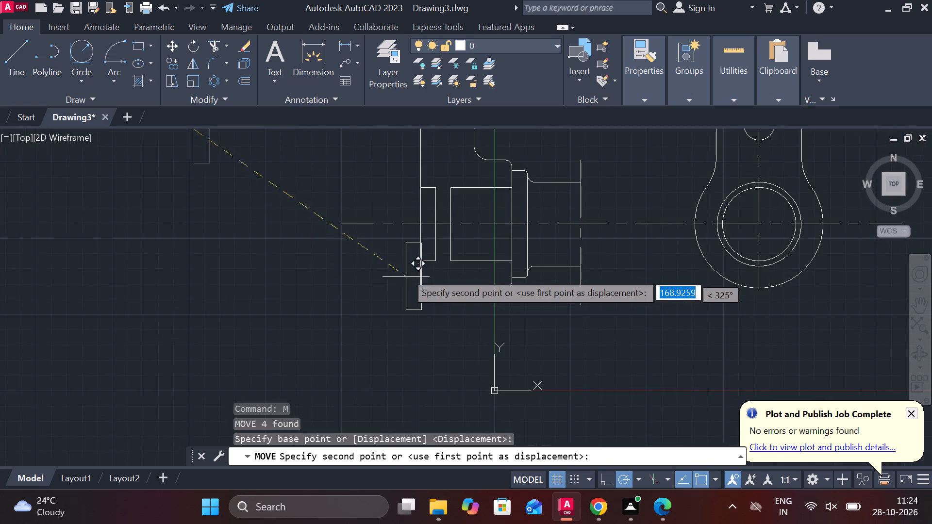
scroll(410, 257, up, 3)
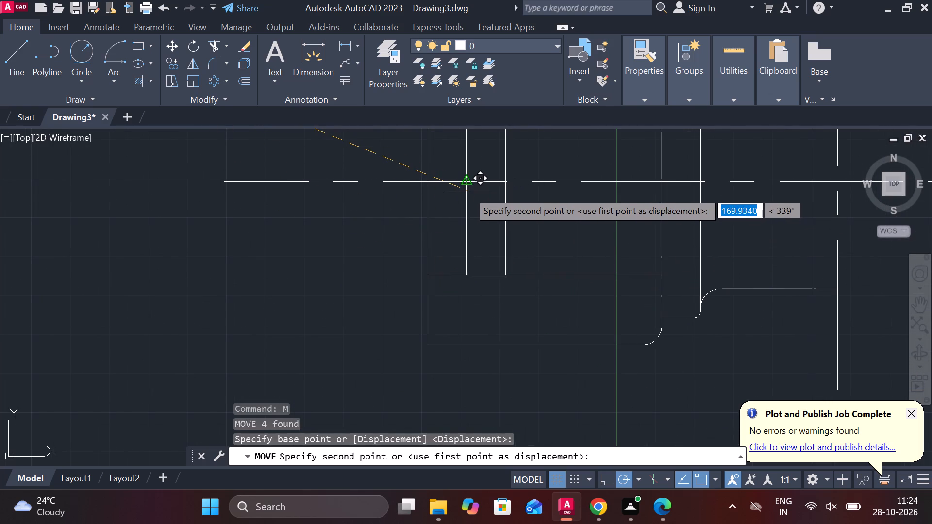
click(468, 185)
scroll(469, 185, down, 1)
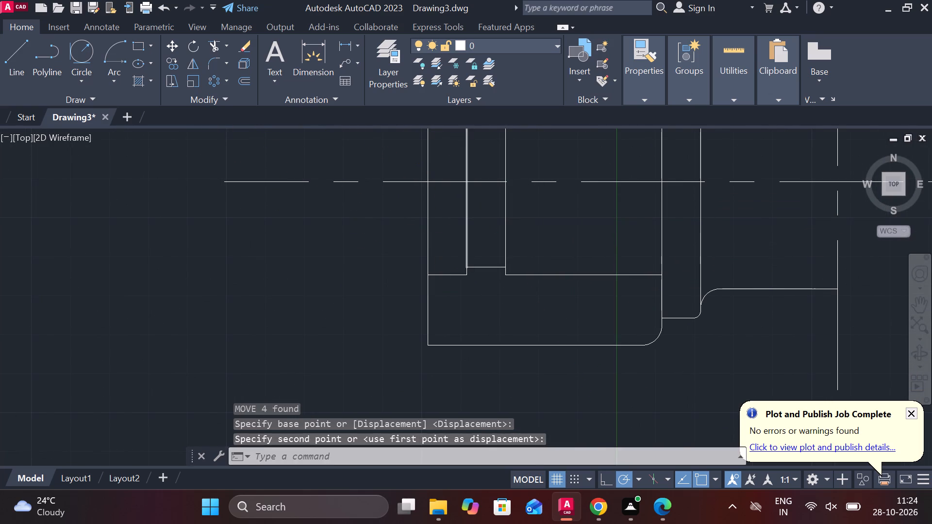
scroll(492, 193, down, 1)
middle_drag(499, 193, 359, 256)
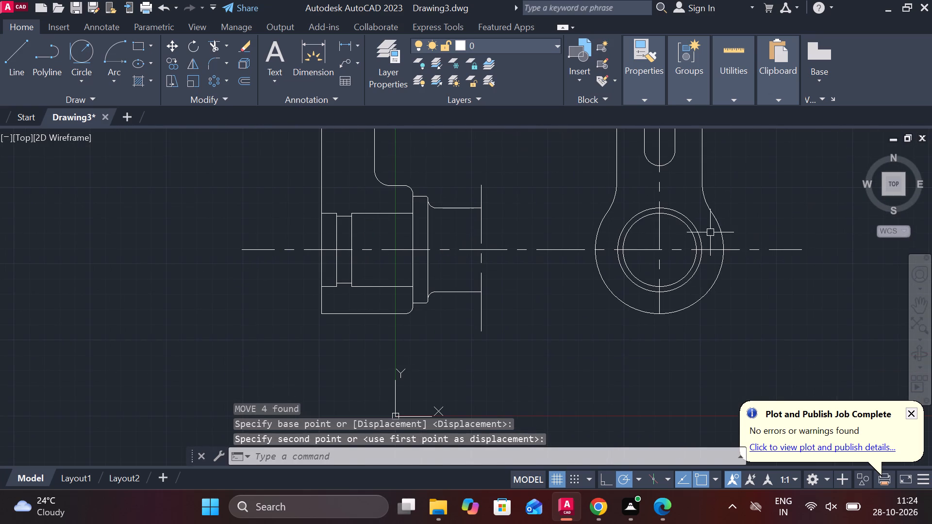
Open the properties of the larger of the two concentric bore circles in the link's lower eye.
click(698, 227)
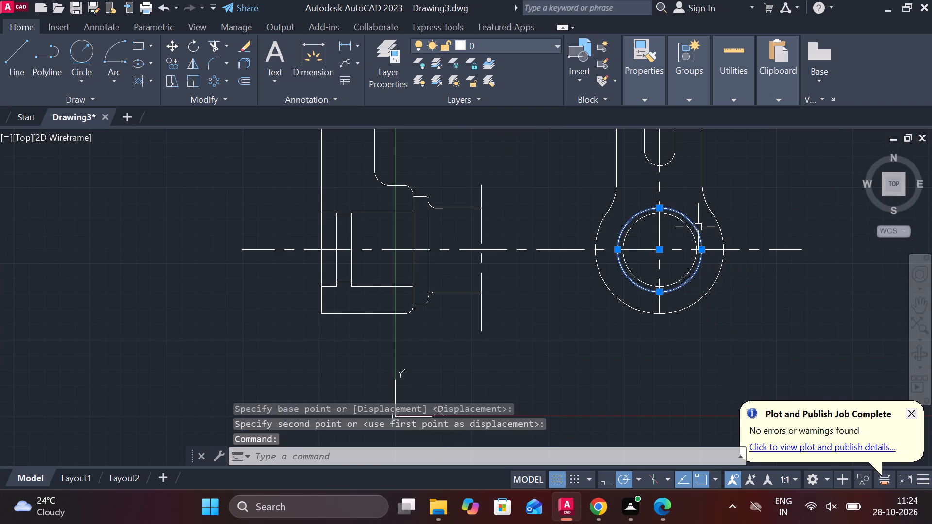
double_click(698, 227)
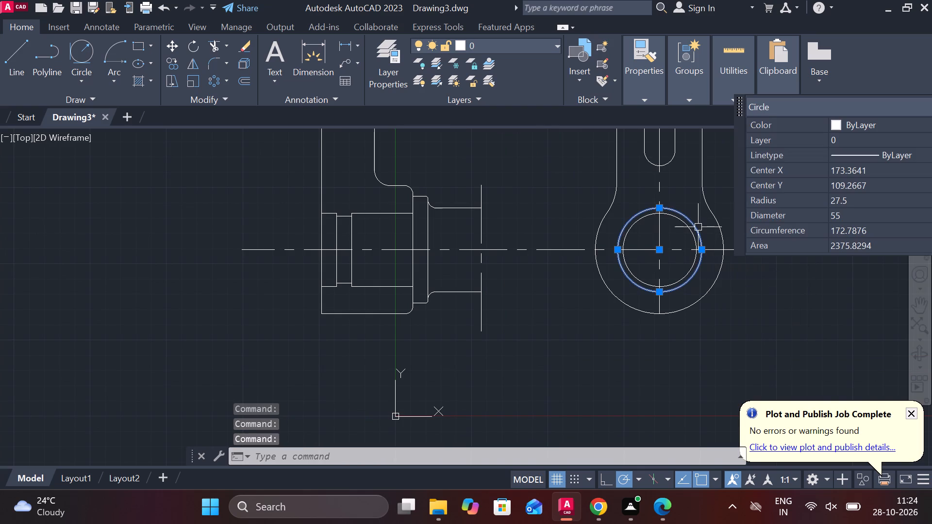
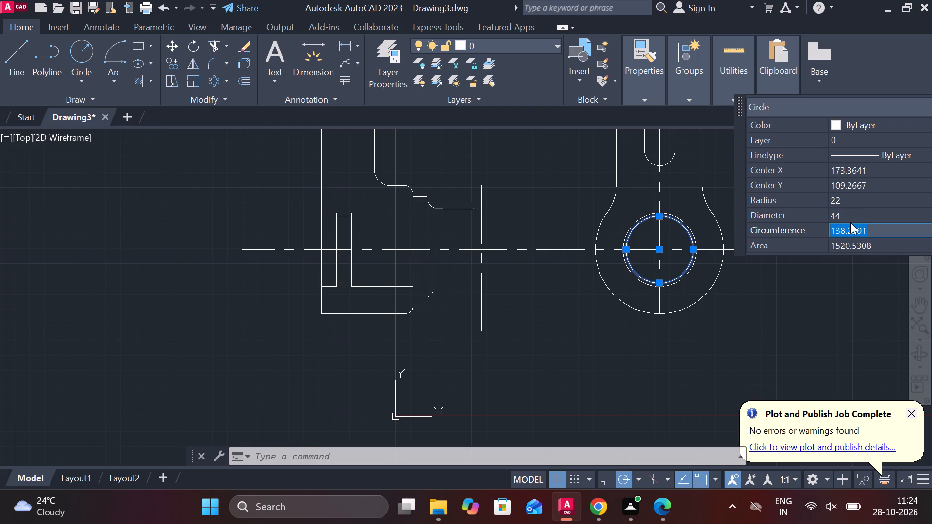
Clear the selection of the bore circle in the link's lower eye, dismissing its properties.
click(812, 275)
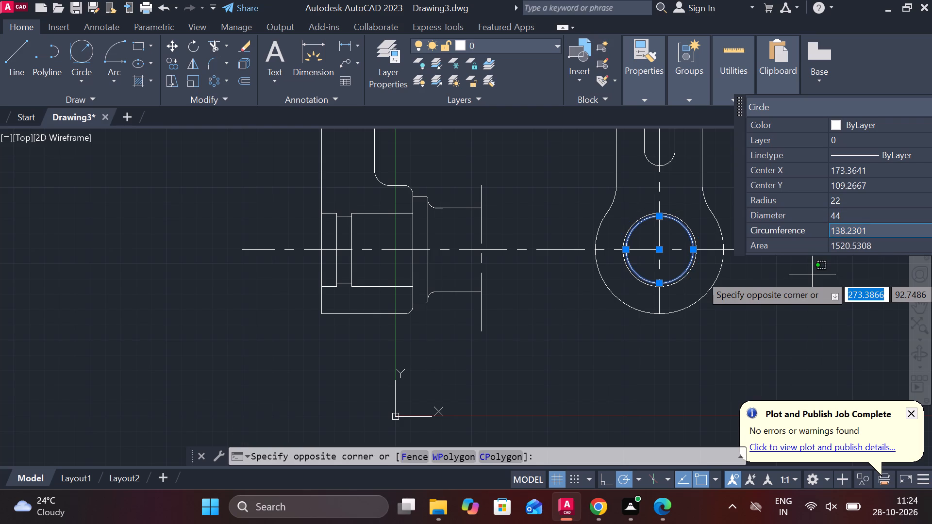
key(Escape)
key(Escape)
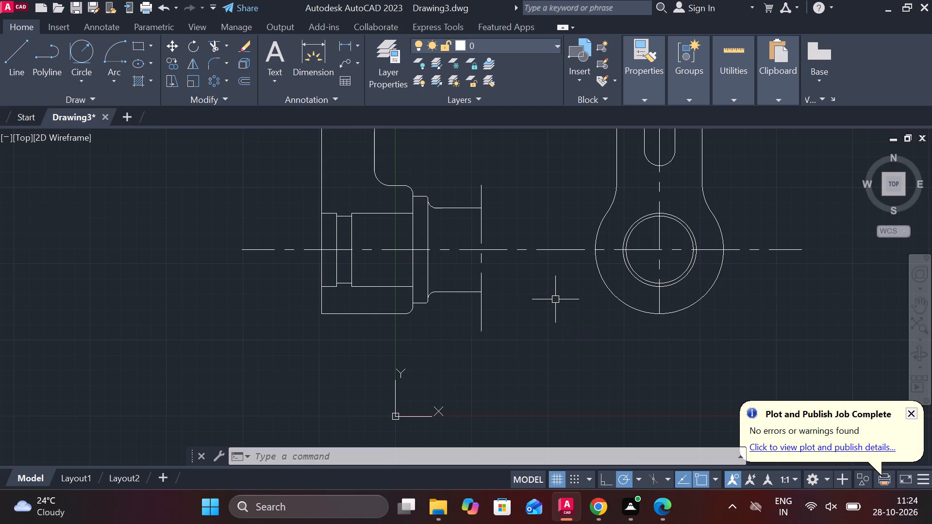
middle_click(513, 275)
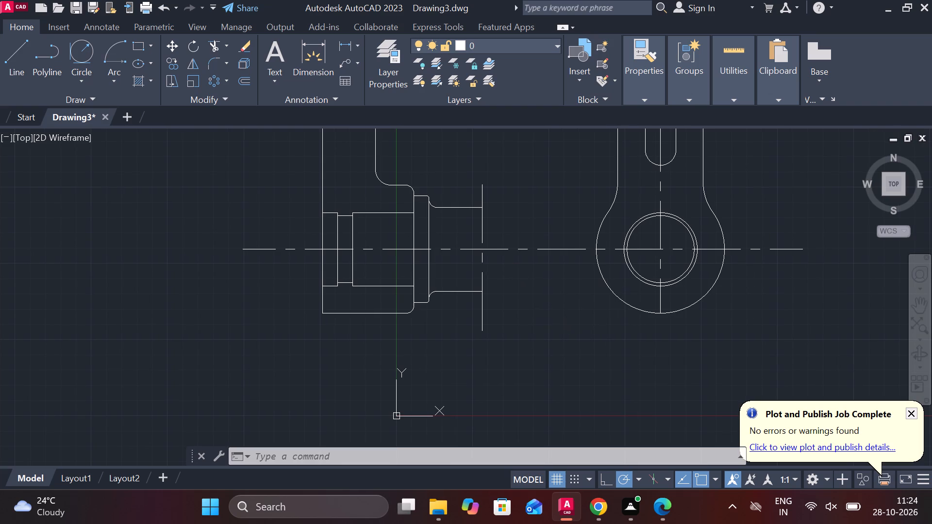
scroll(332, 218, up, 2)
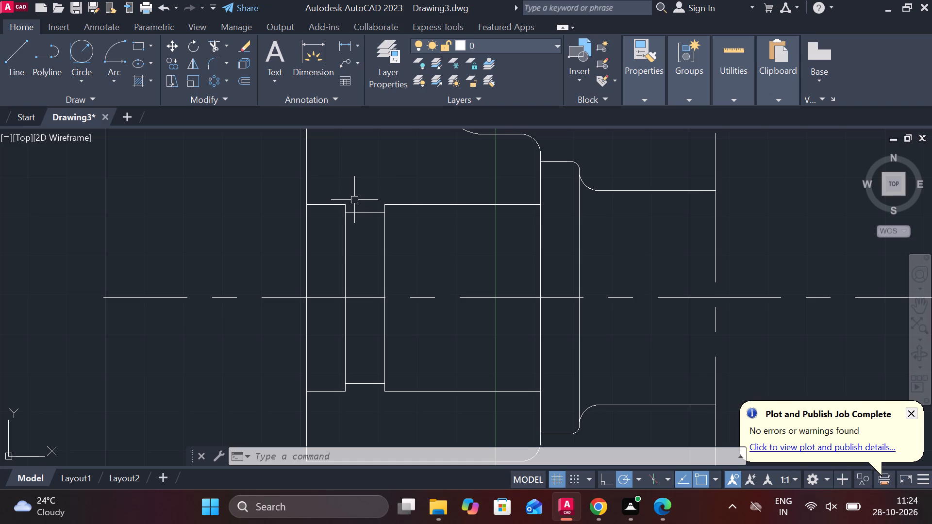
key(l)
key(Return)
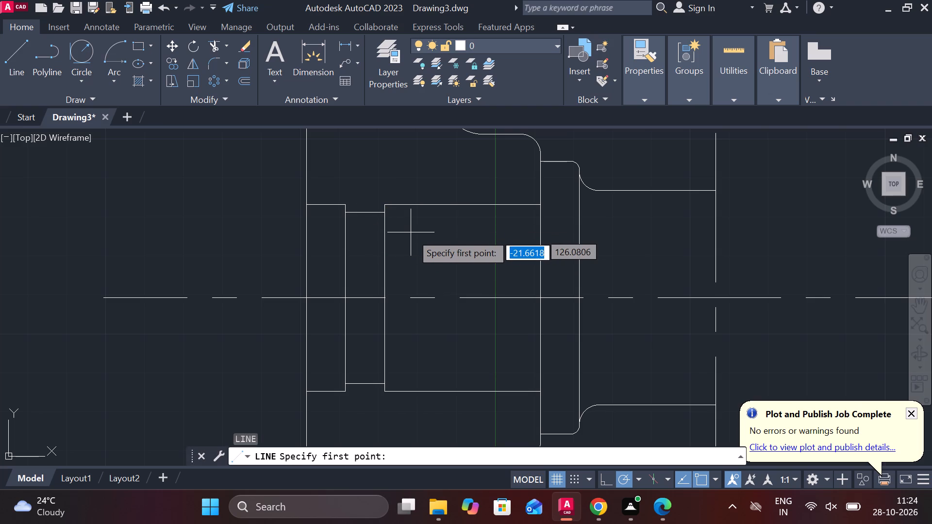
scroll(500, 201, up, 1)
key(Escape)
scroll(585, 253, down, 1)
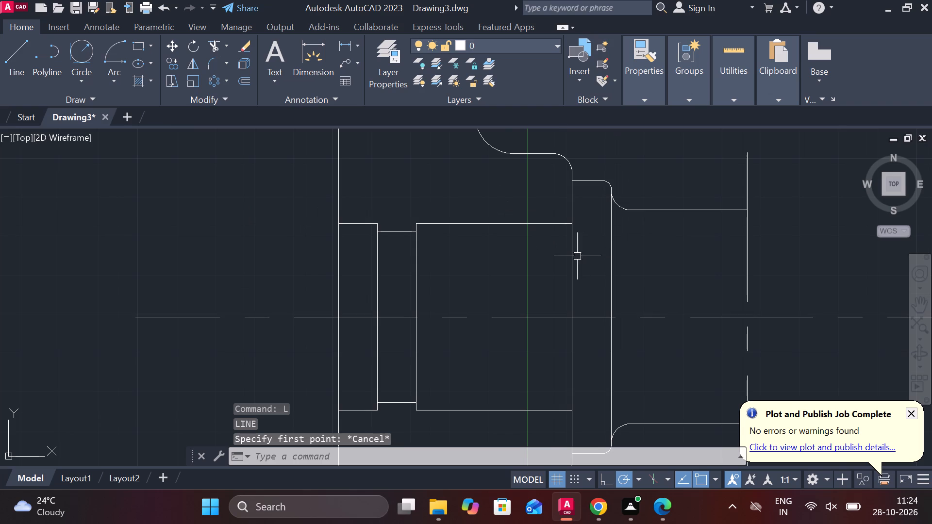
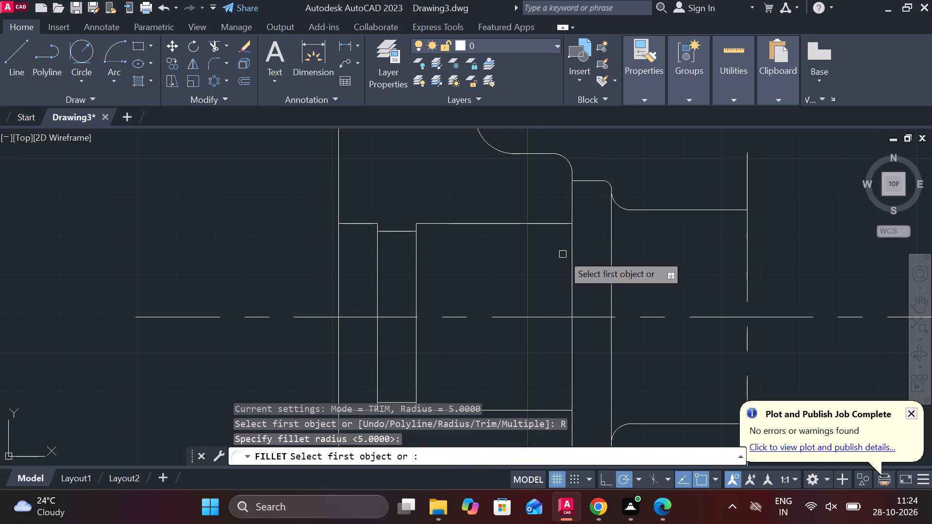
Fillet the corner between the upper bore line and the vertical shoulder edge of the stepped view at radius 5.
click(521, 227)
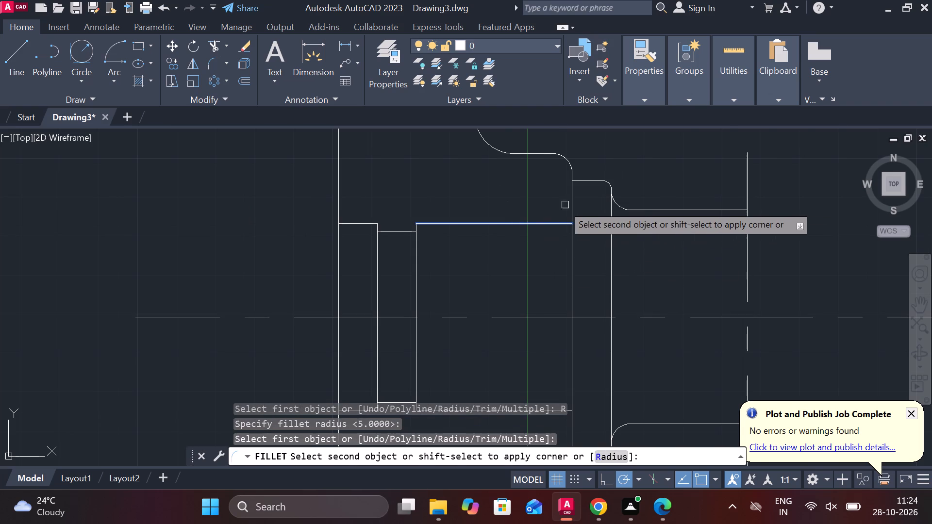
click(569, 204)
scroll(566, 231, down, 2)
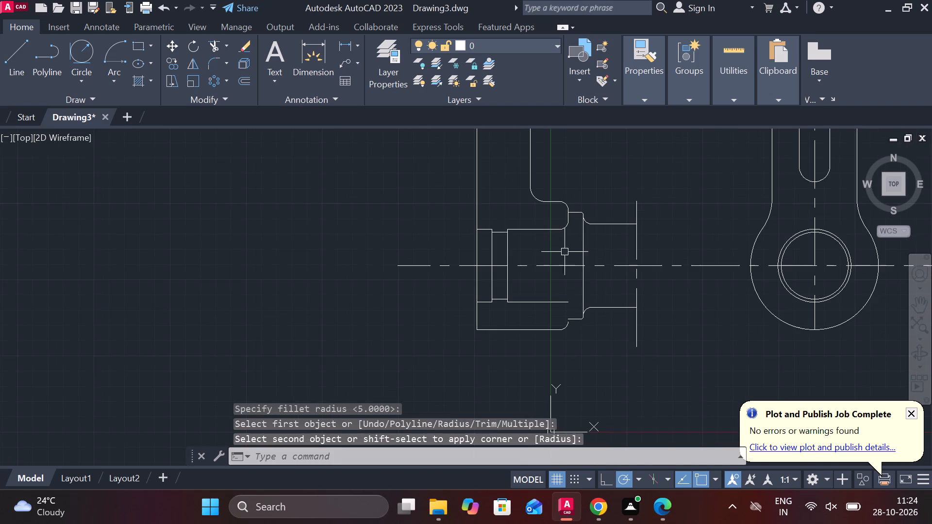
scroll(572, 297, up, 1)
key(Escape)
Extend the shoulder edge of the stepped view down across the bore to meet the lower rounded corner.
text(EX)
key(space)
click(568, 168)
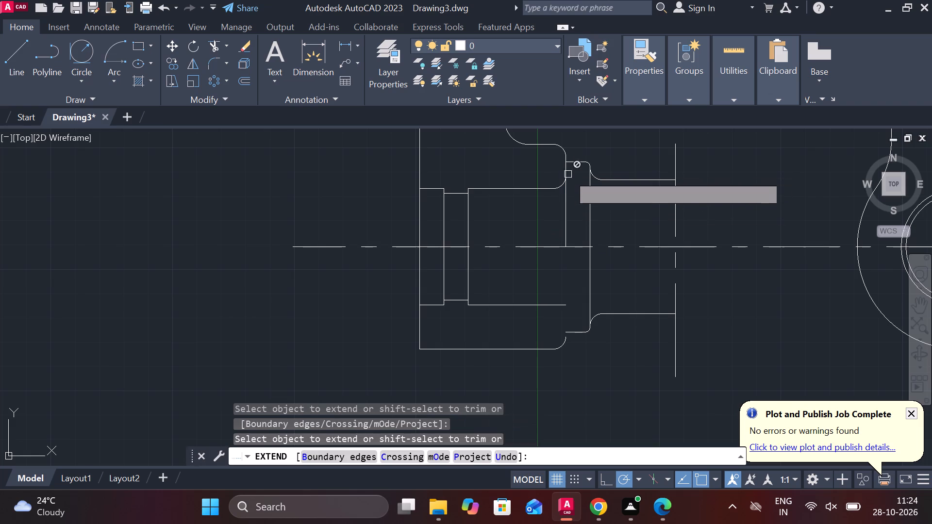
click(568, 216)
click(564, 295)
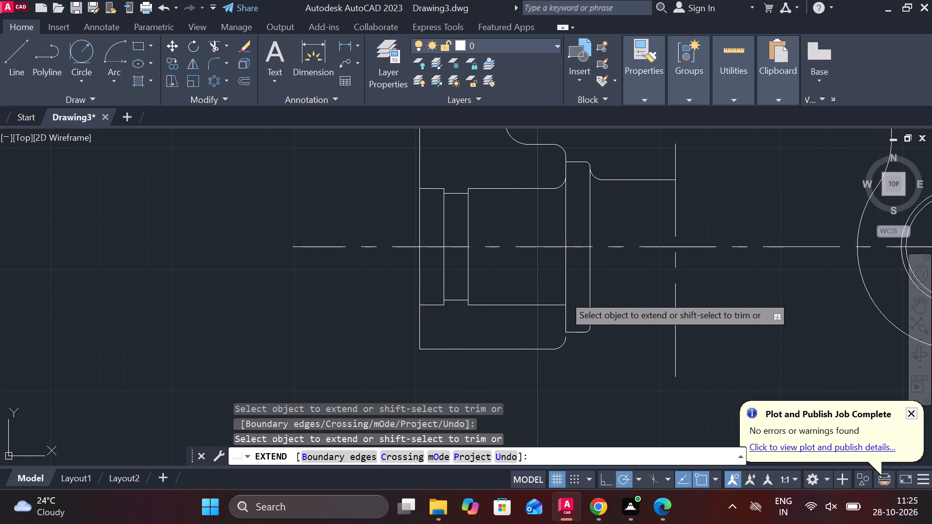
click(566, 318)
middle_drag(596, 348, 576, 335)
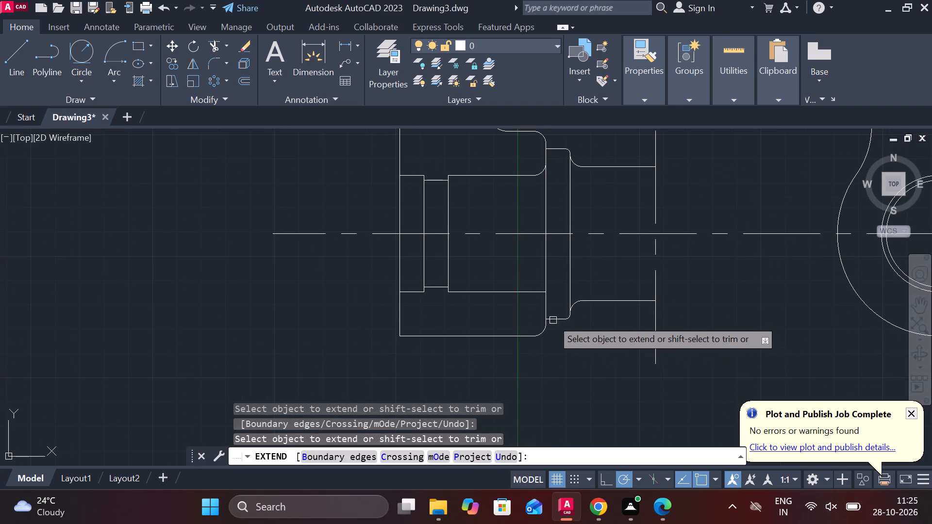
scroll(548, 306, up, 2)
key(Escape)
Trim away the part of the shoulder edge that lies above the lower bore line.
text(TR)
key(space)
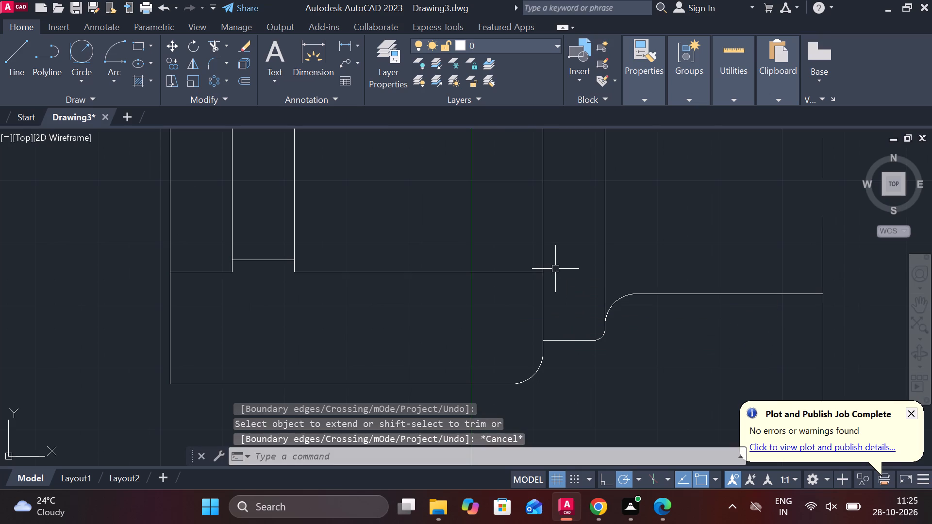
click(540, 242)
key(Escape)
Fillet the corner between the lower bore line and the shoulder edge at radius 5.
text(F R)
key(space)
key(space)
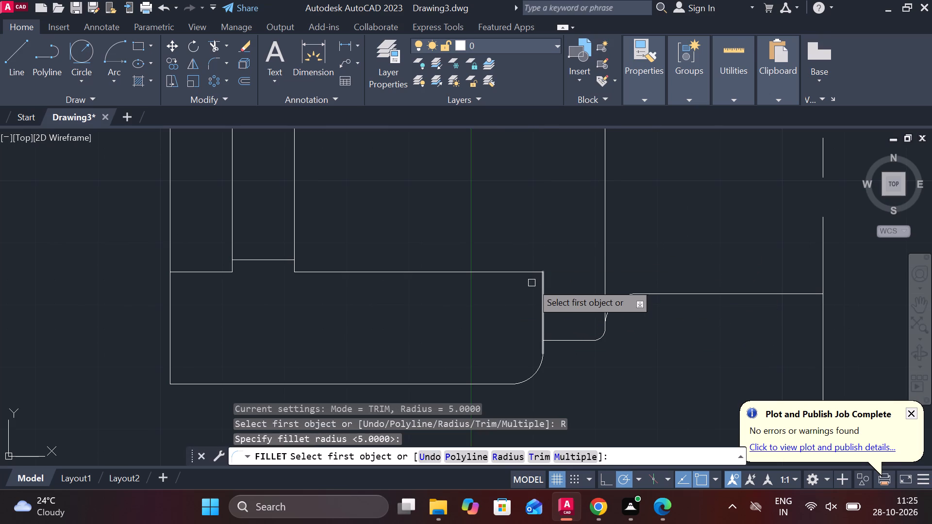
click(522, 269)
click(542, 284)
scroll(540, 270, down, 1)
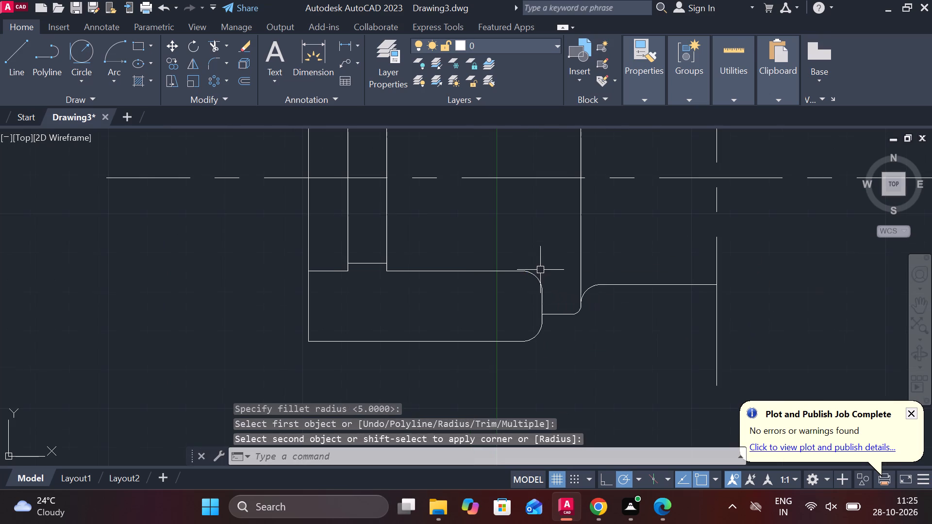
middle_drag(538, 243, 545, 312)
key(Escape)
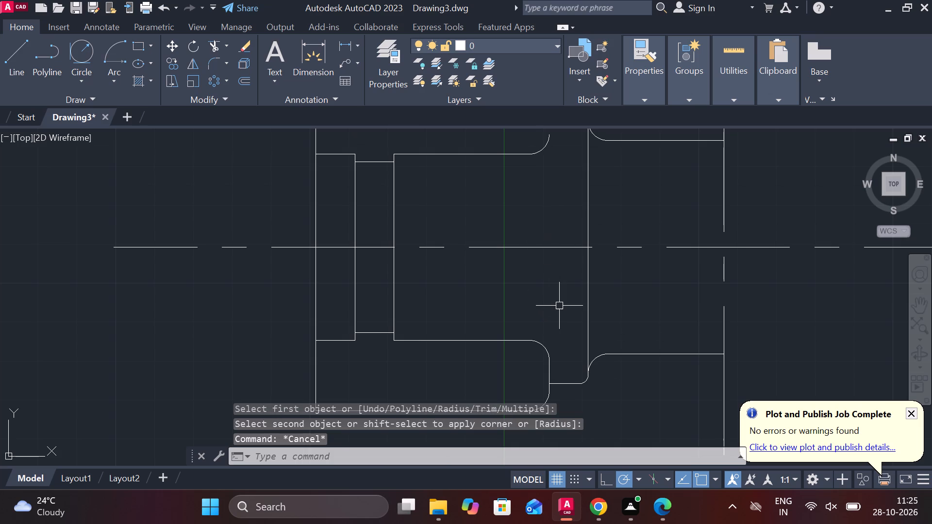
Extend the shoulder edge from the lower corner up across the bore to the upper rounded corner.
text(EX)
key(space)
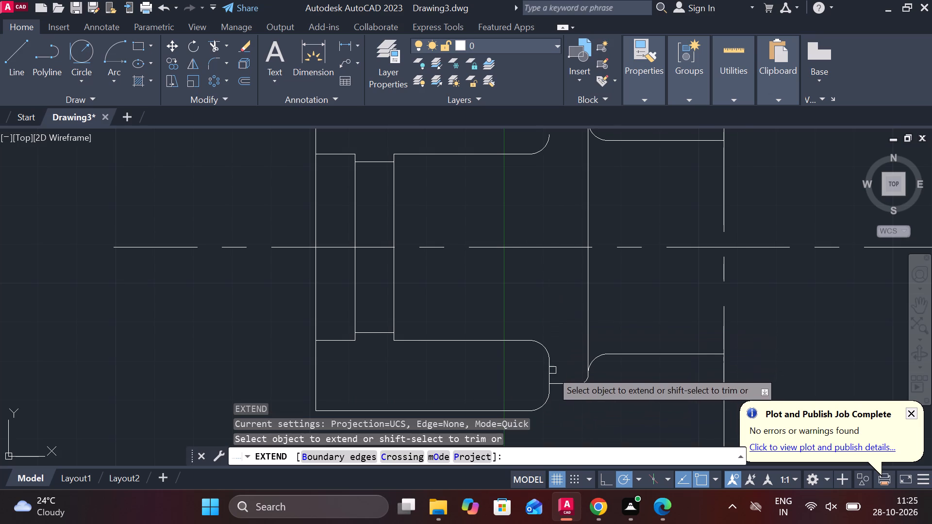
click(551, 372)
click(548, 271)
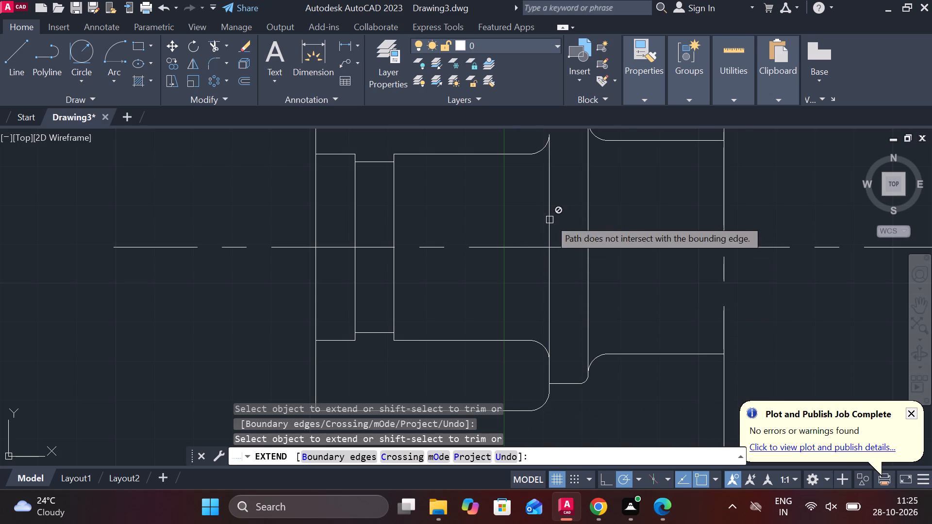
middle_drag(549, 212, 540, 308)
click(538, 278)
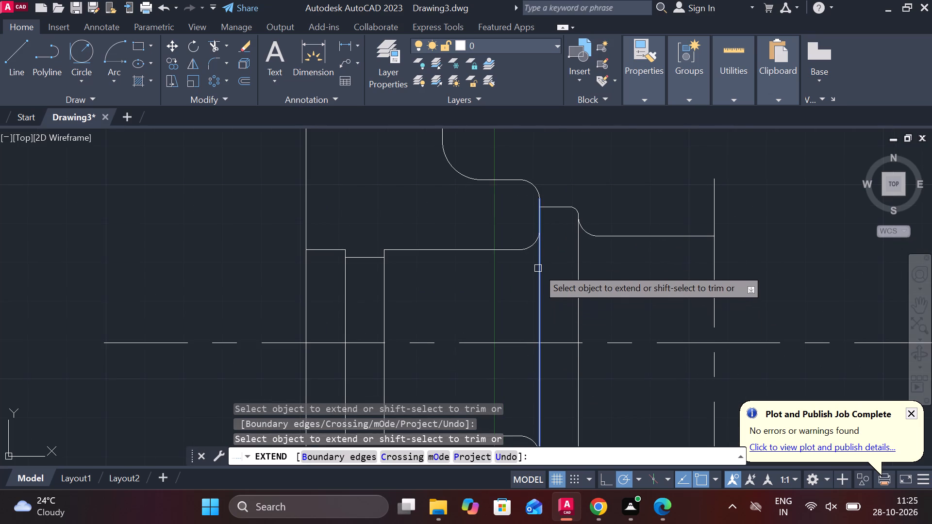
click(538, 262)
scroll(538, 262, down, 2)
key(Escape)
Draw a horizontal line from the recess's upper inner corner through the bore to just past the shoulder edge.
middle_drag(639, 244, 599, 219)
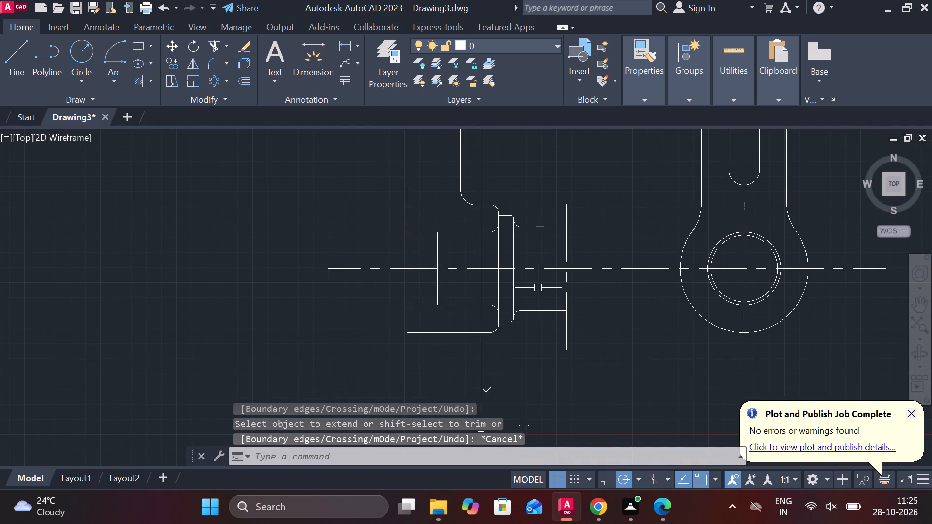
scroll(436, 227, up, 2)
key(Escape)
key(l)
key(Return)
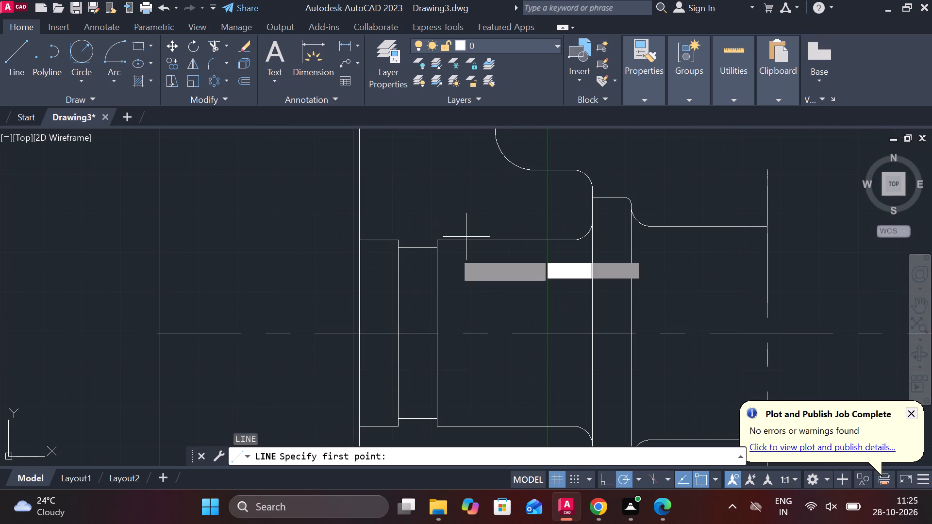
click(435, 245)
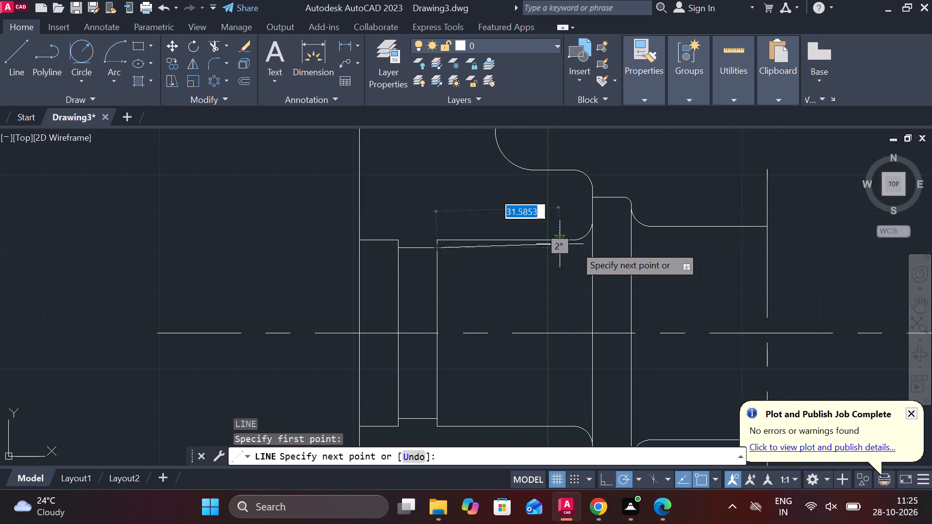
scroll(591, 245, up, 2)
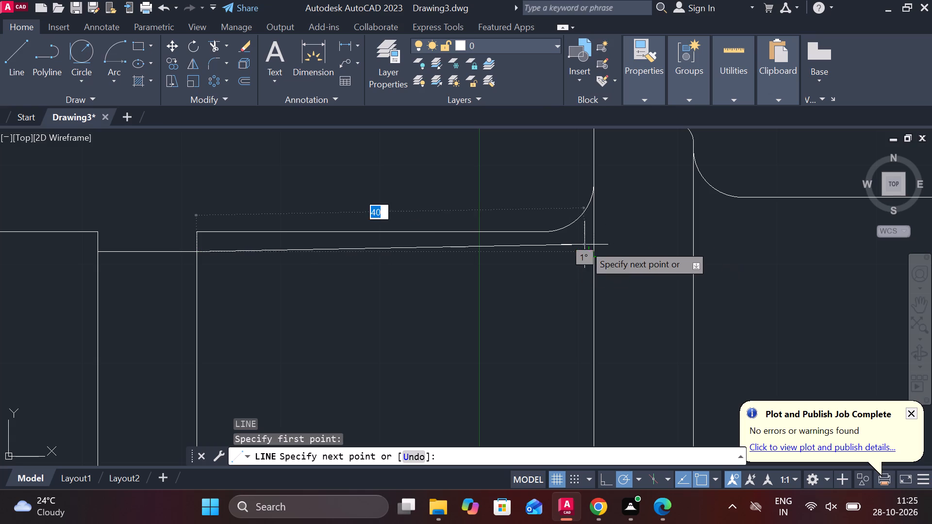
click(619, 246)
scroll(619, 240, down, 2)
key(Escape)
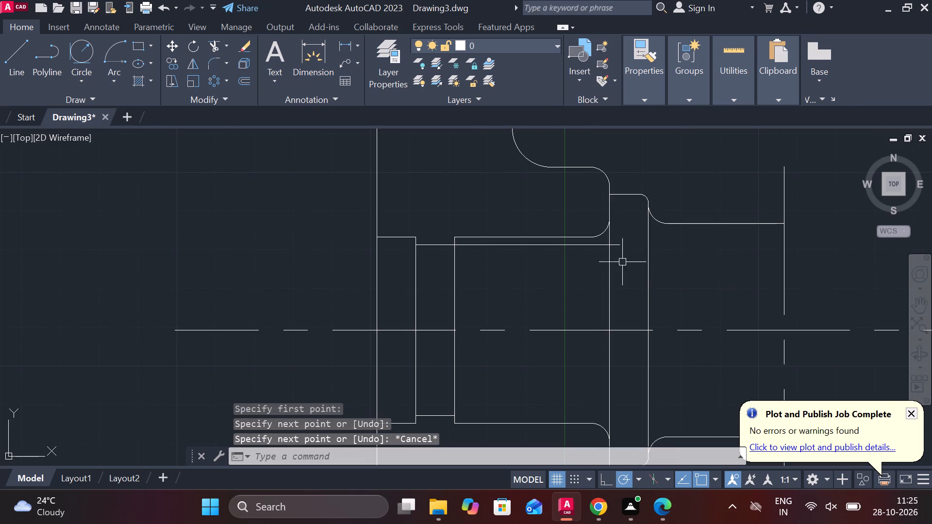
Trim the overhanging end of the new upper line at the shoulder edge.
text(TR)
key(space)
click(616, 246)
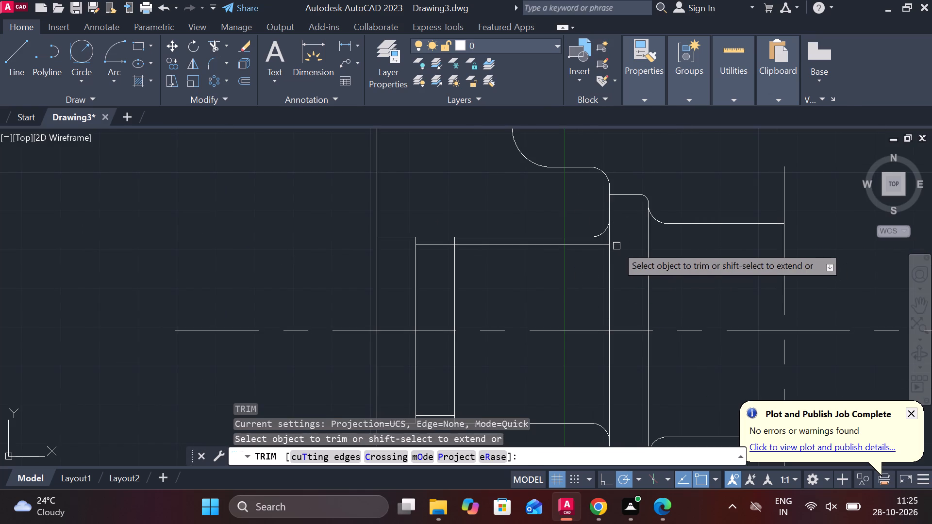
middle_drag(530, 329, 498, 227)
key(Escape)
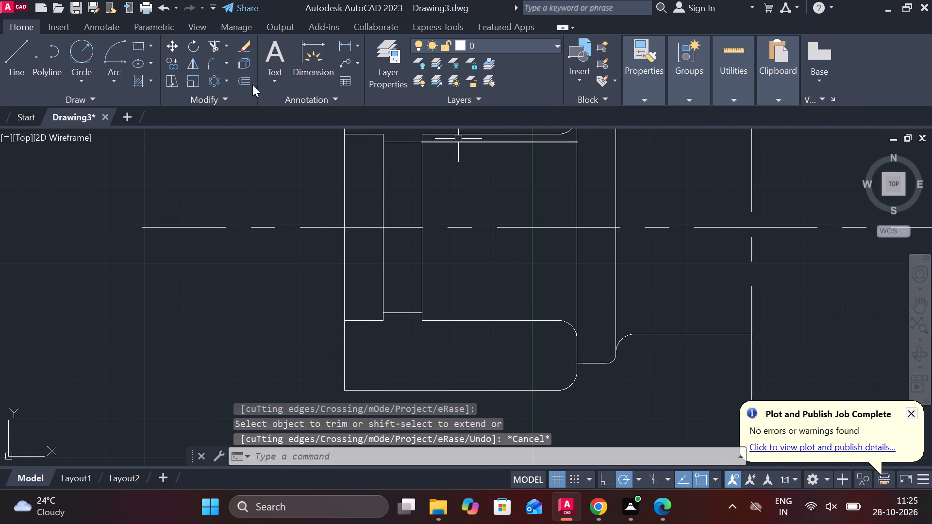
Draw a matching horizontal line, 40 long, from the recess's lower inner corner to the shoulder edge.
text(L)
key(space)
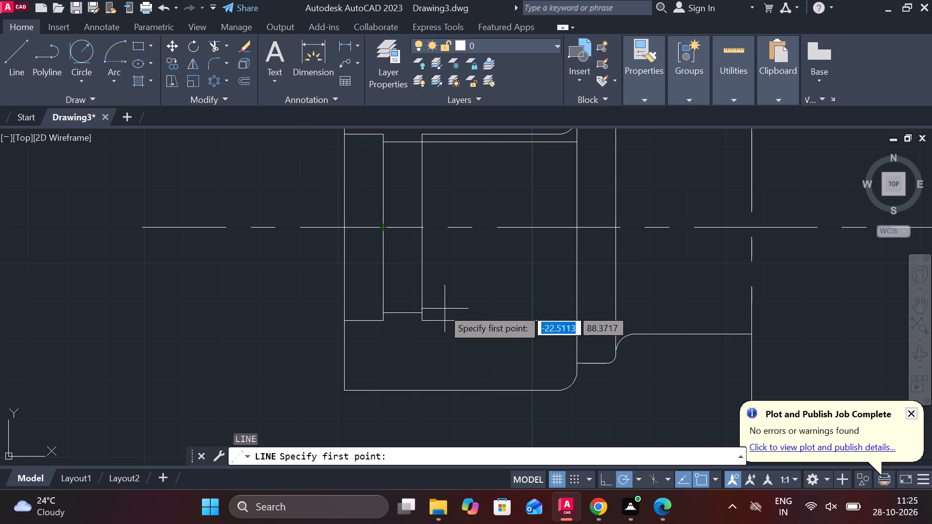
click(427, 309)
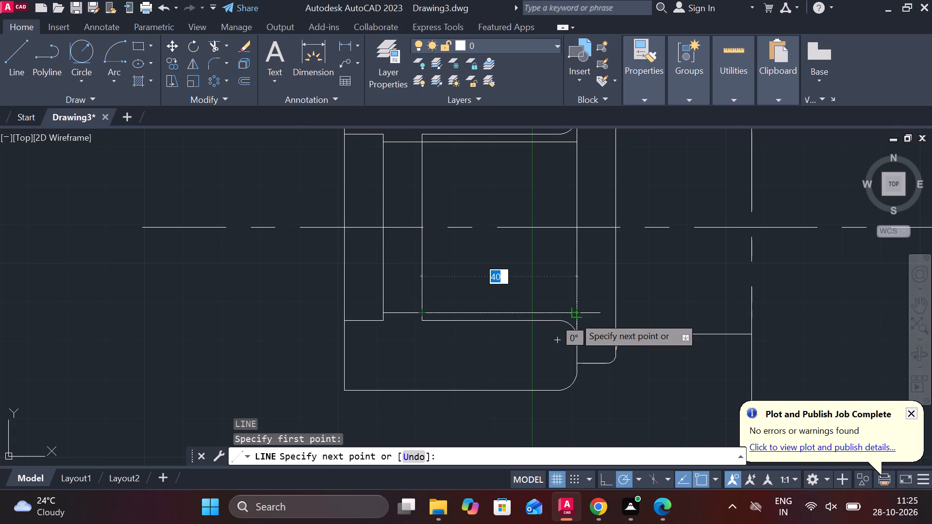
click(574, 316)
key(Escape)
Set the linetype of the two new horizontal bore lines to DASHED.
click(514, 314)
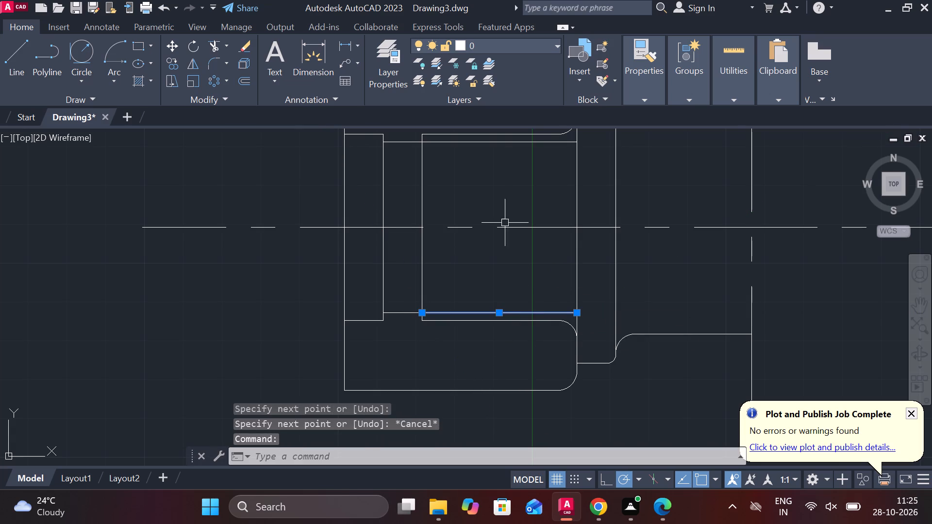
click(500, 143)
click(642, 96)
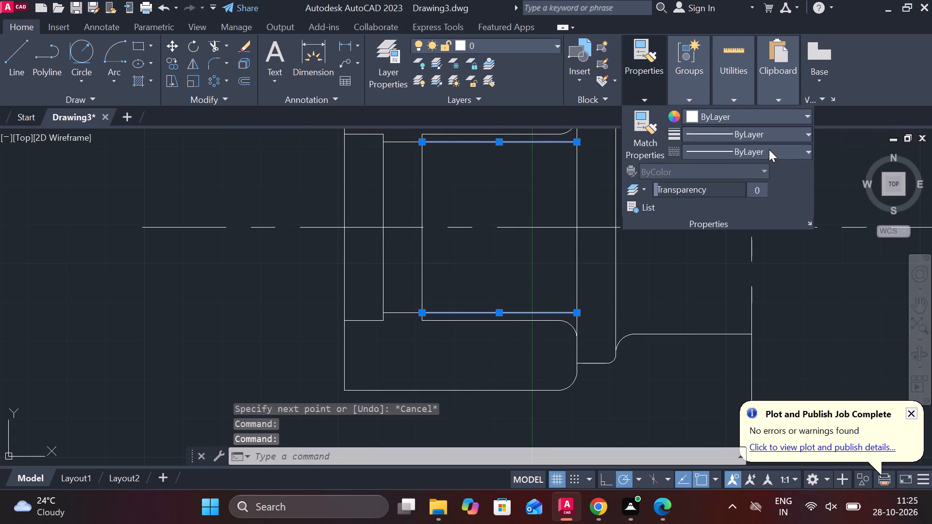
click(779, 156)
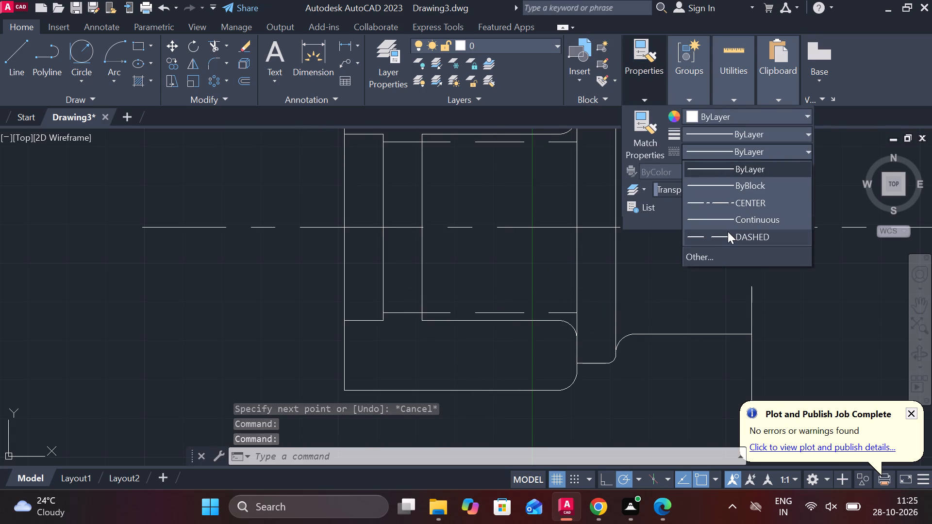
double_click(728, 231)
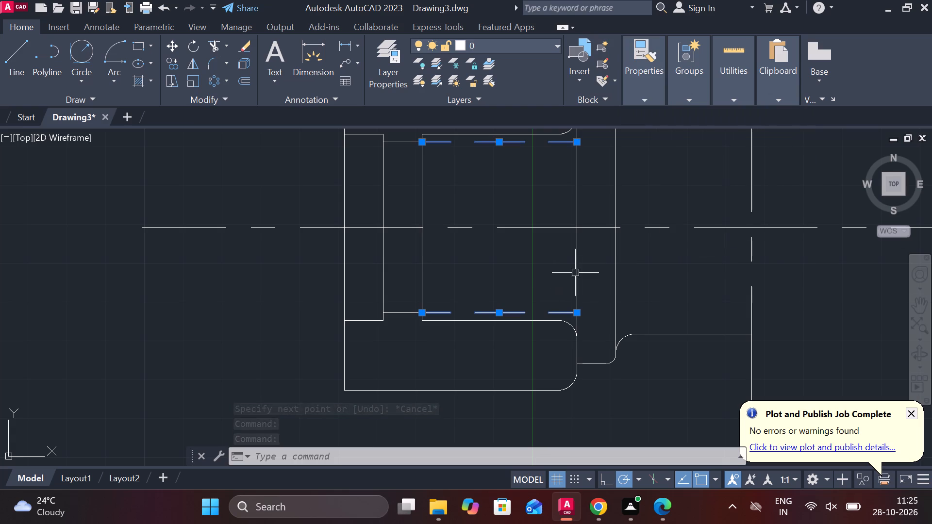
Set both the global linetype scale factor and the current object scale to .3.
click(657, 99)
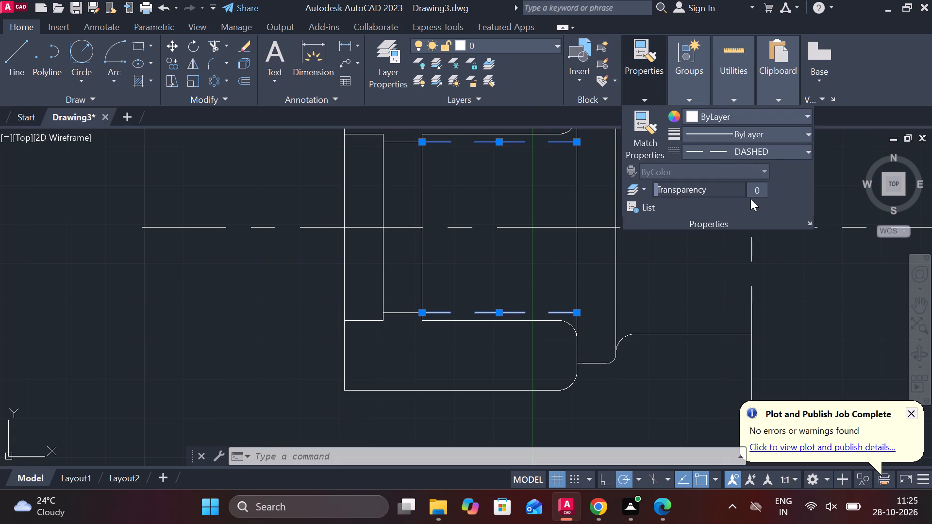
click(725, 224)
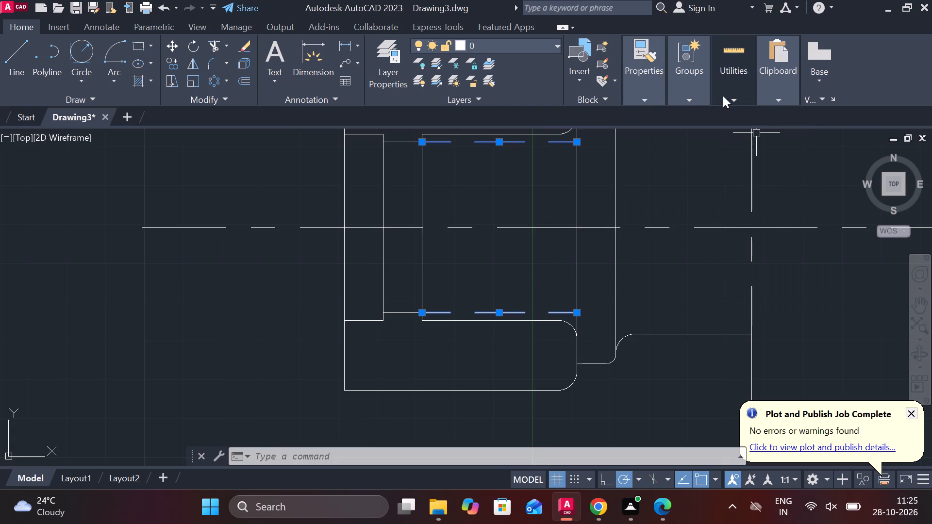
click(651, 98)
click(782, 147)
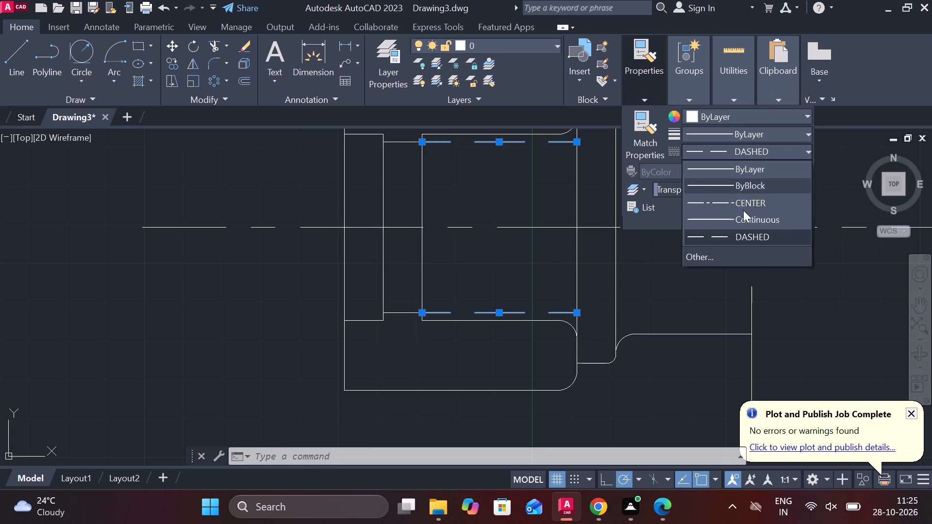
click(698, 259)
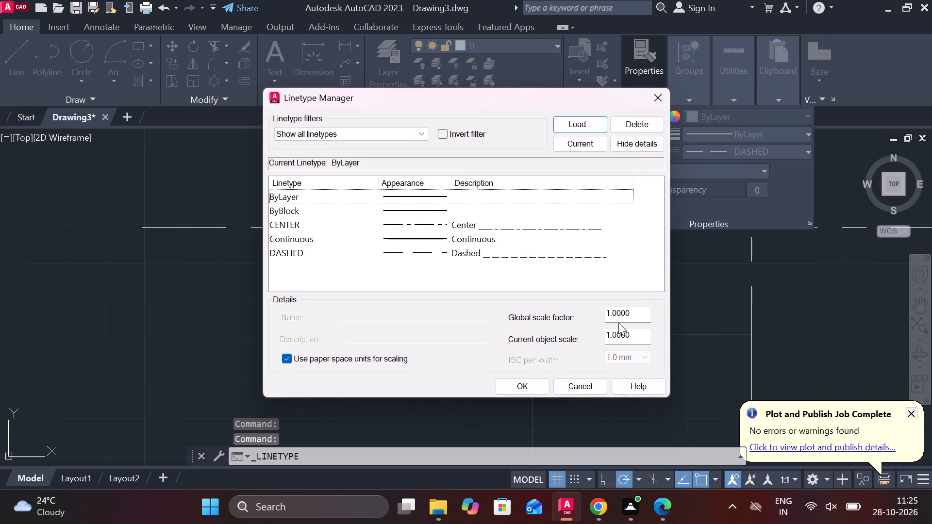
drag(627, 314, 579, 314)
click(635, 317)
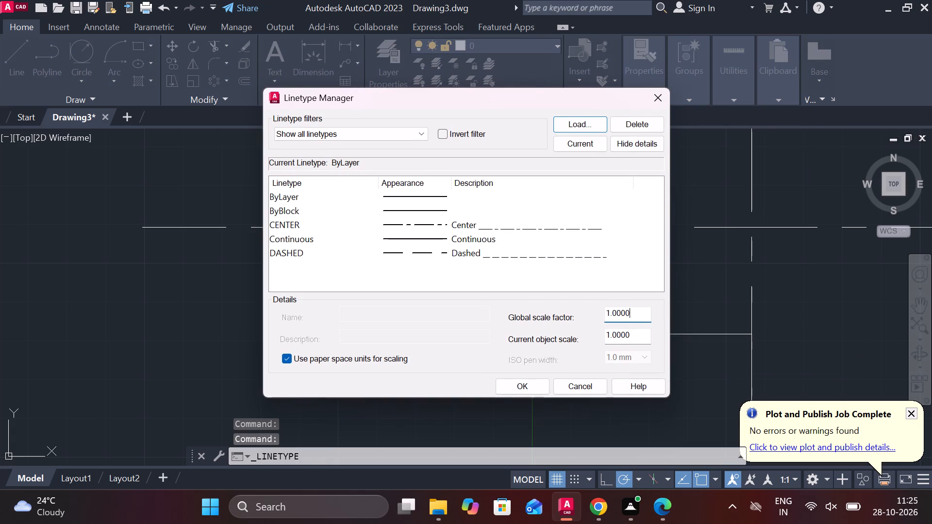
drag(635, 315, 567, 316)
key(period)
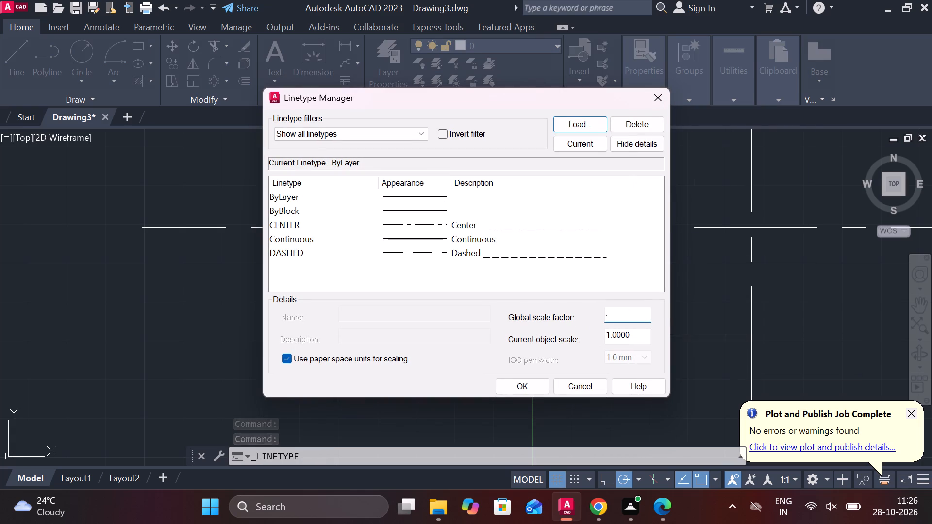
key(3)
drag(642, 329, 595, 331)
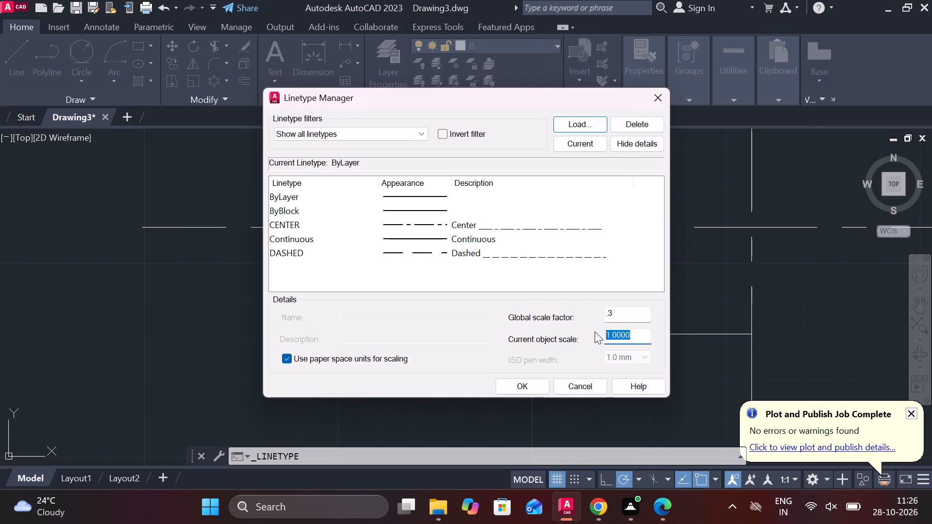
key(period)
key(3)
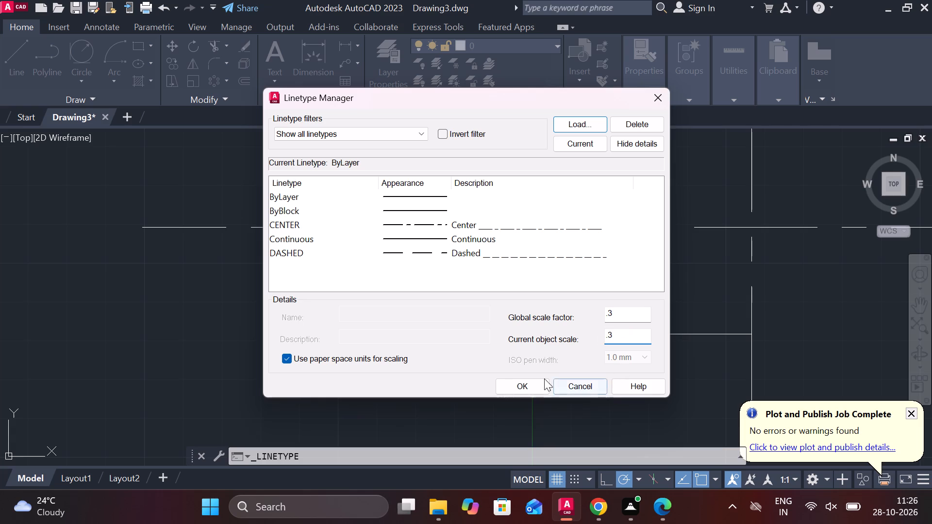
click(539, 382)
scroll(646, 237, down, 2)
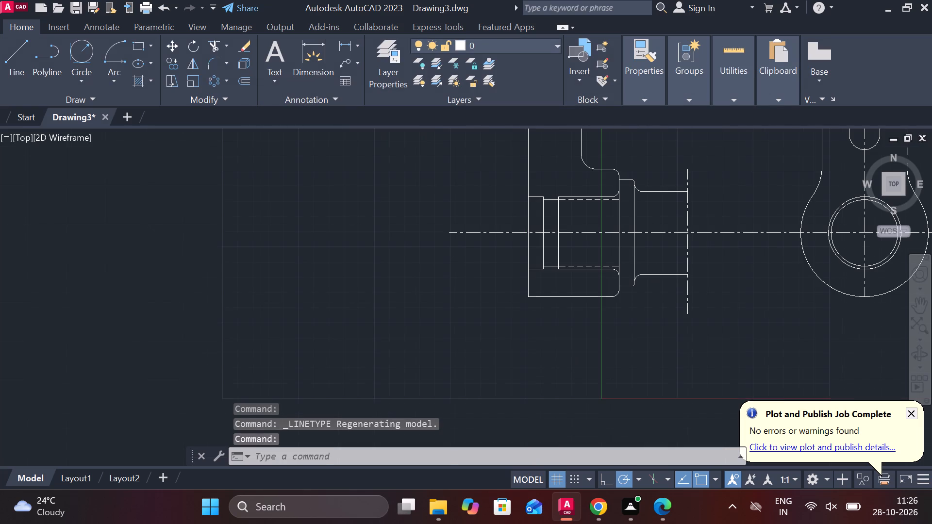
key(Escape)
Lengthen the link's vertical centre line downward beyond the bottom of the lower eye's outer arc.
middle_drag(746, 337, 571, 301)
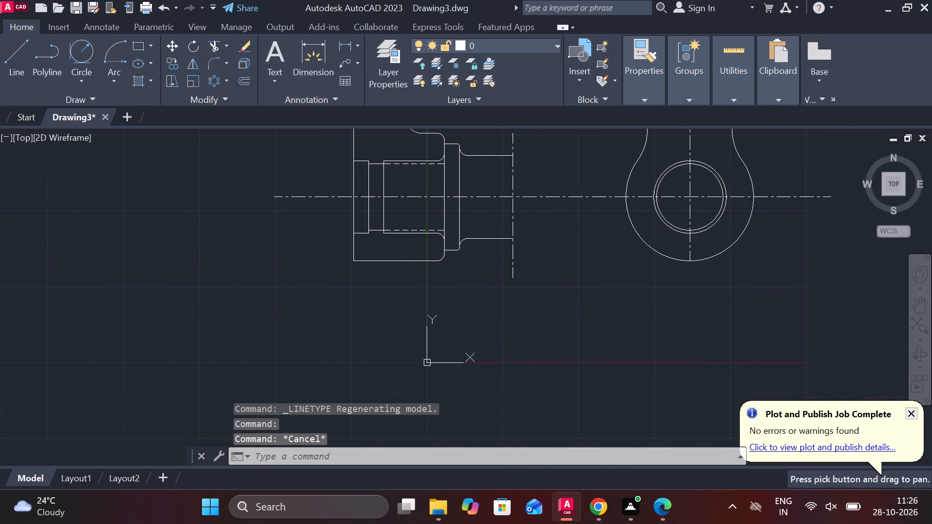
click(691, 252)
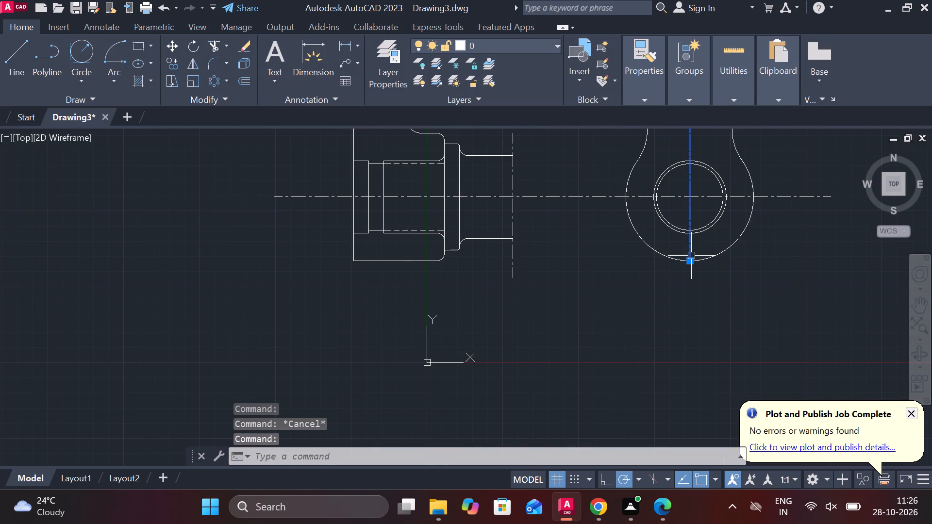
click(719, 295)
click(715, 318)
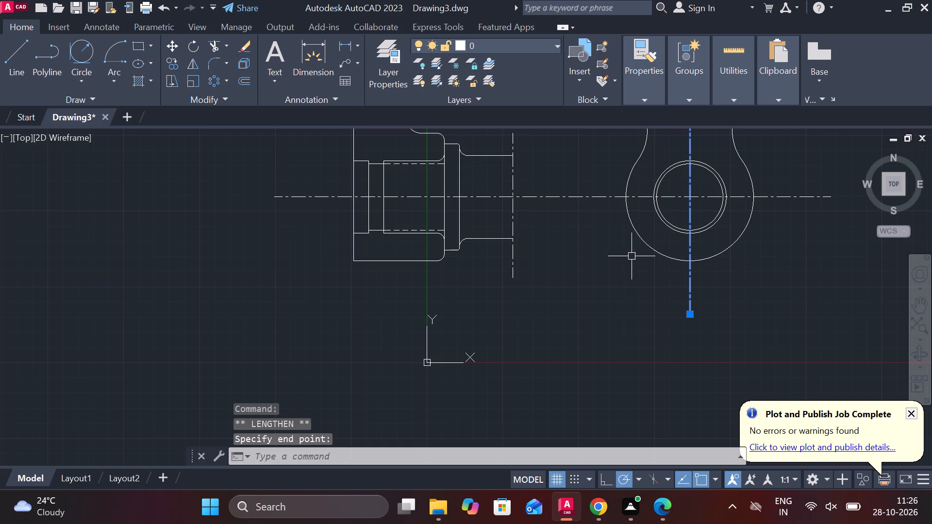
key(Escape)
middle_drag(553, 252, 585, 307)
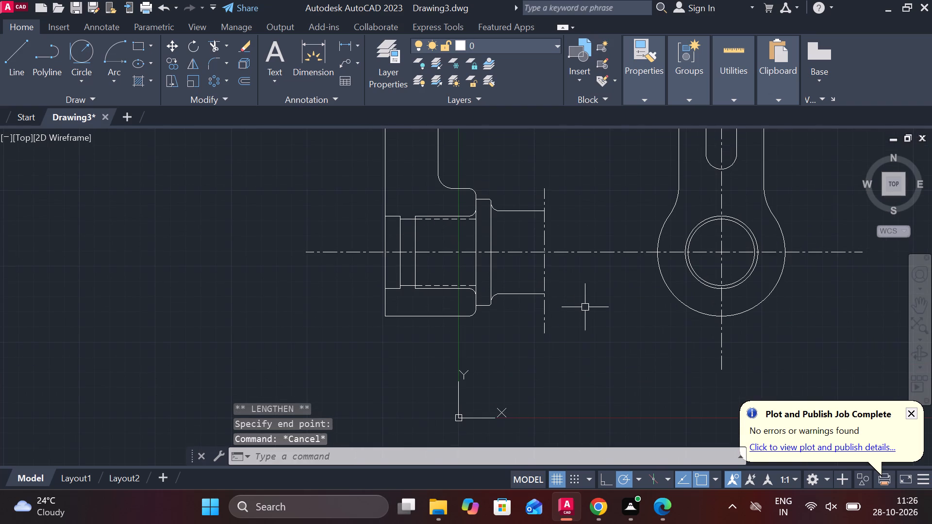
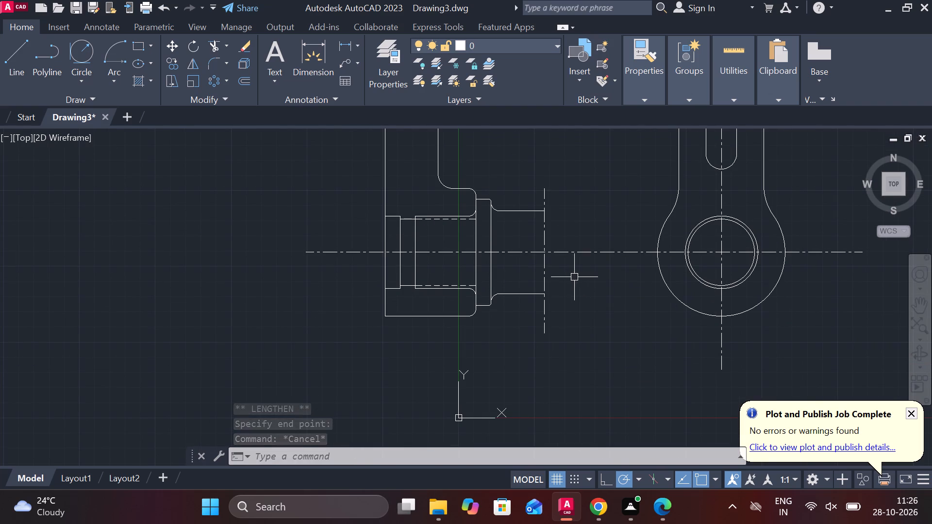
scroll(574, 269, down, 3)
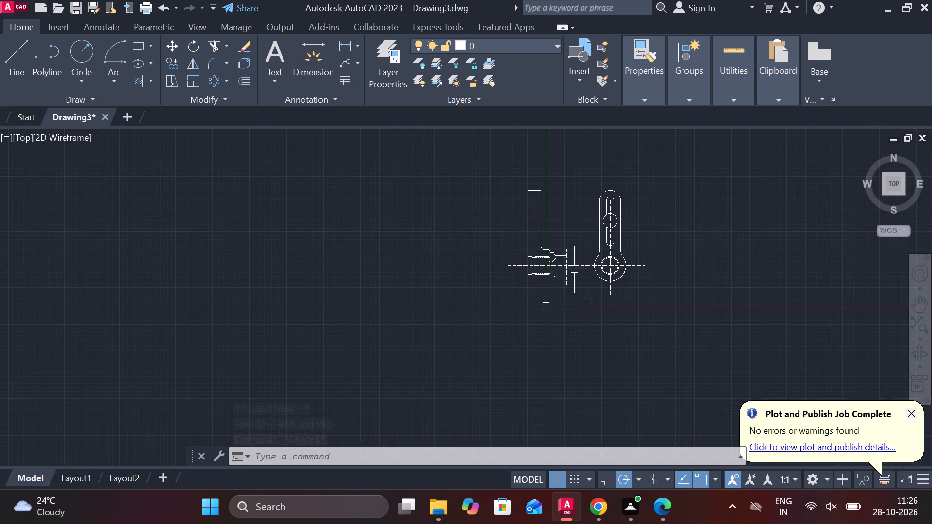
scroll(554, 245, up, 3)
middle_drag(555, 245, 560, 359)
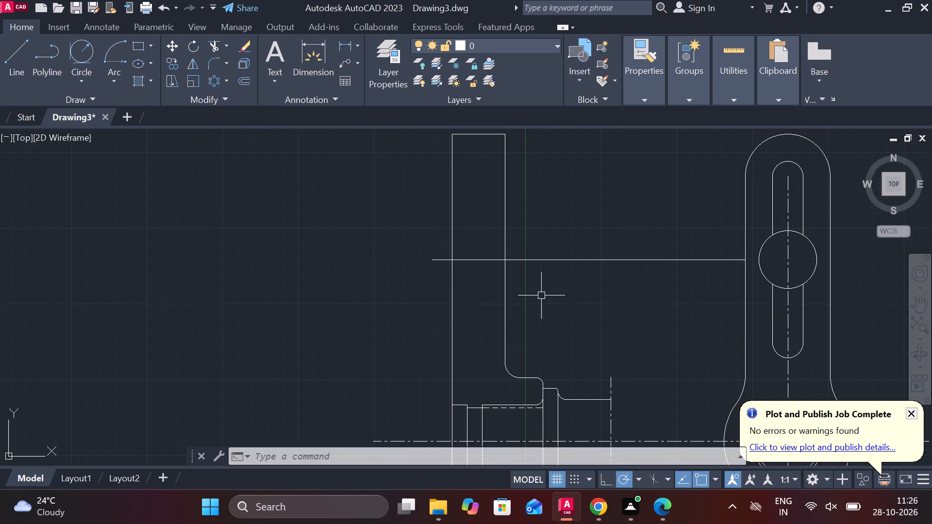
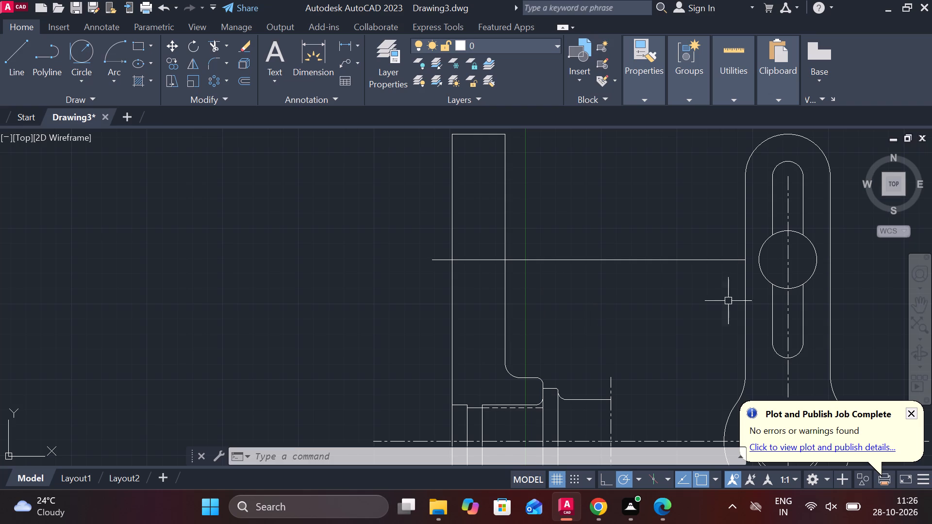
Draw a horizontal line about 77 long across the second view's upright, level with the bottom end of the slot.
middle_drag(698, 322, 486, 200)
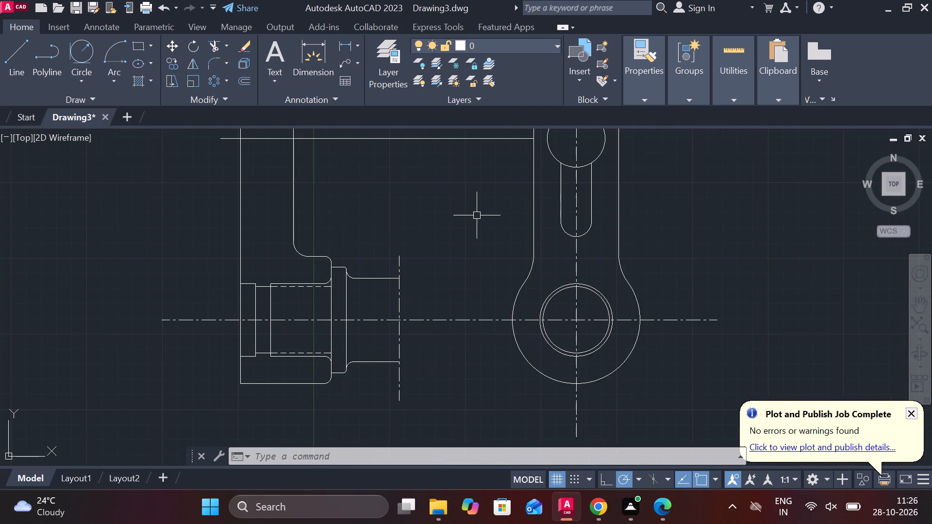
middle_drag(478, 216, 524, 229)
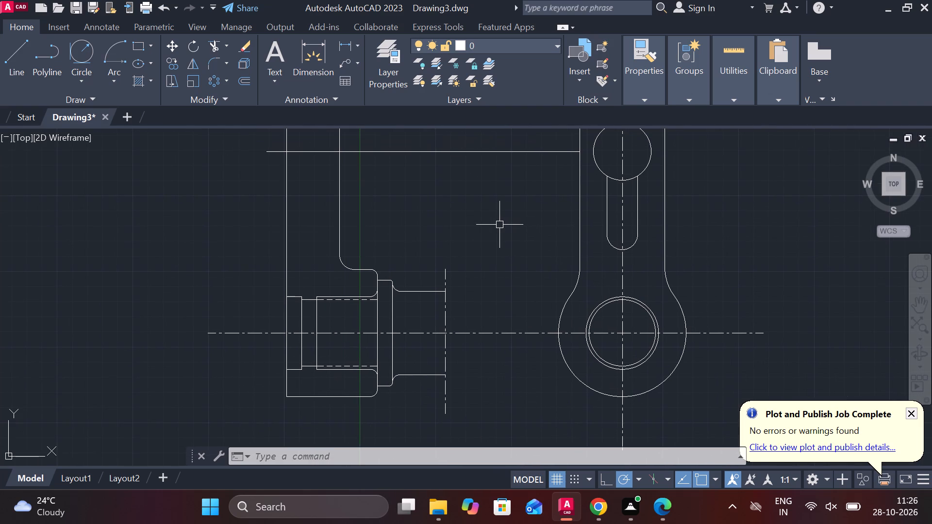
key(l)
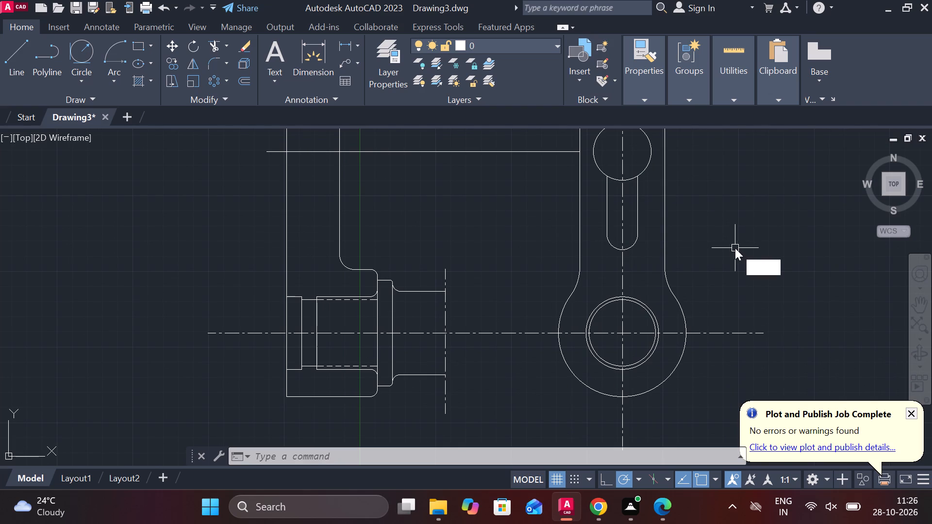
key(Return)
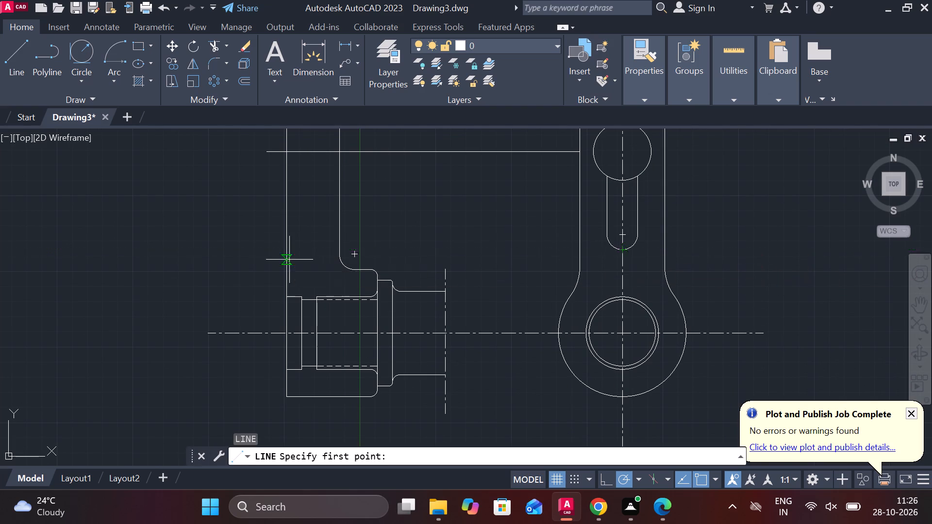
click(266, 260)
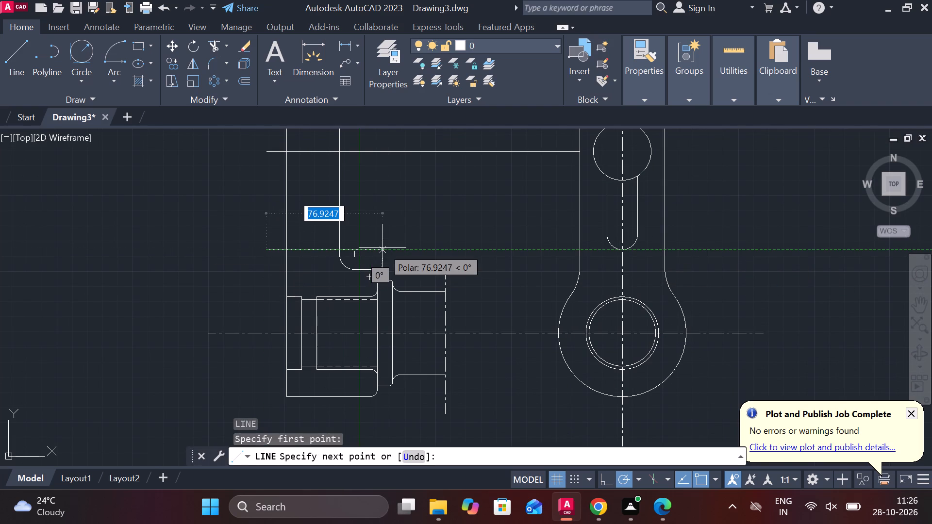
click(383, 248)
key(Escape)
Trim both overhanging ends of the slot-bottom line so it spans only between the upright's two vertical edges.
middle_drag(453, 231, 577, 232)
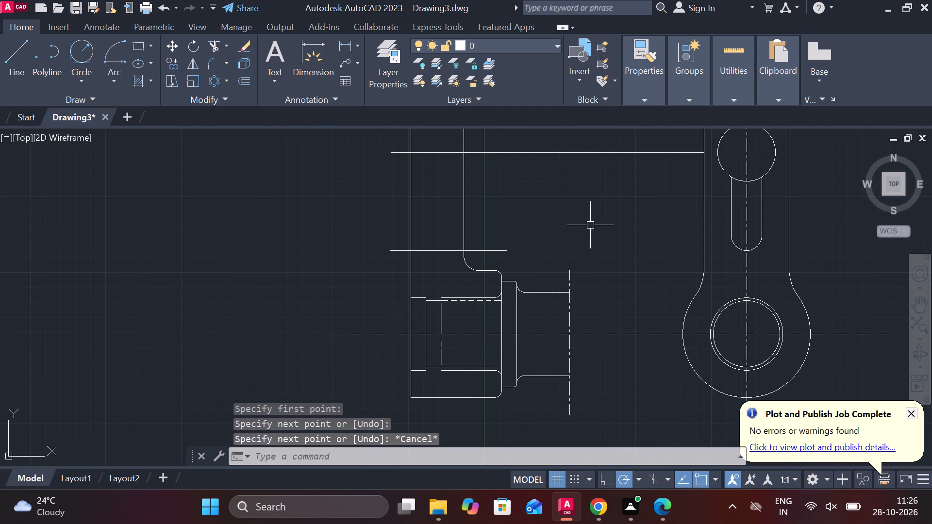
text(TR)
key(space)
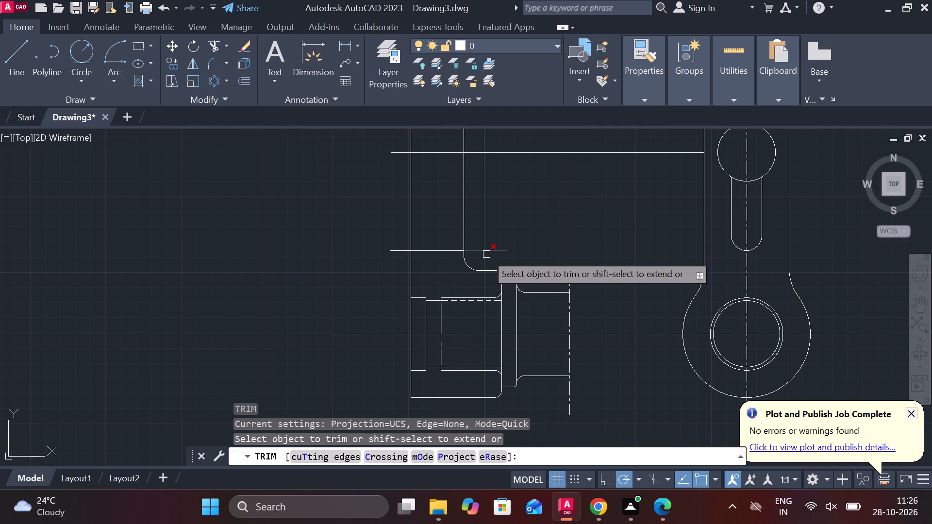
click(486, 254)
click(393, 248)
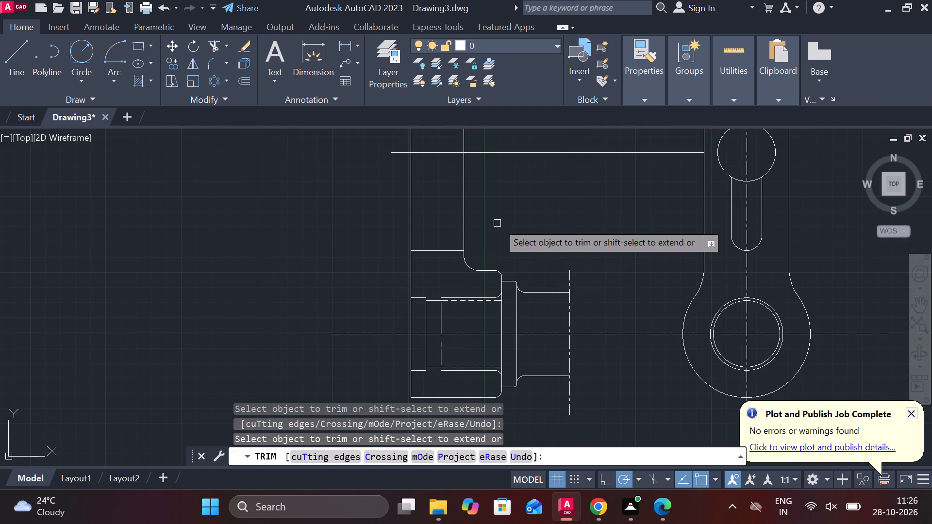
middle_drag(501, 222, 507, 340)
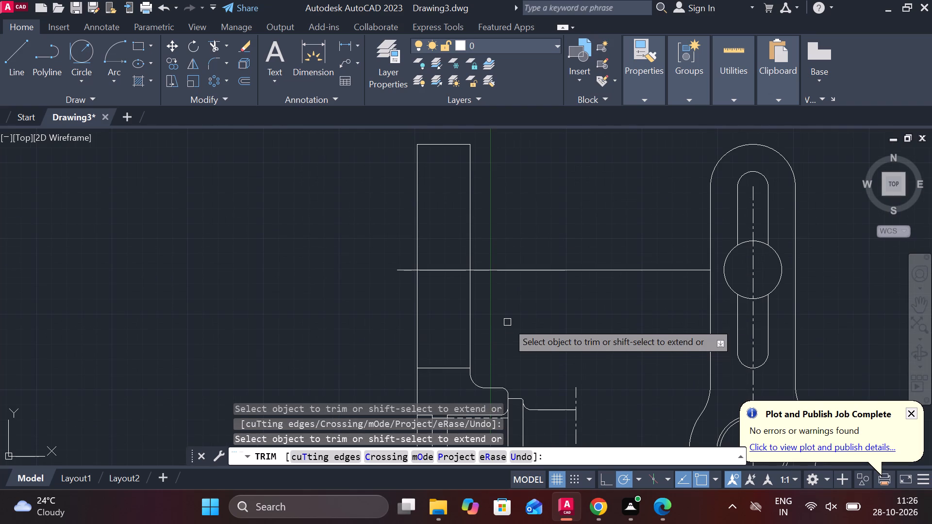
key(Escape)
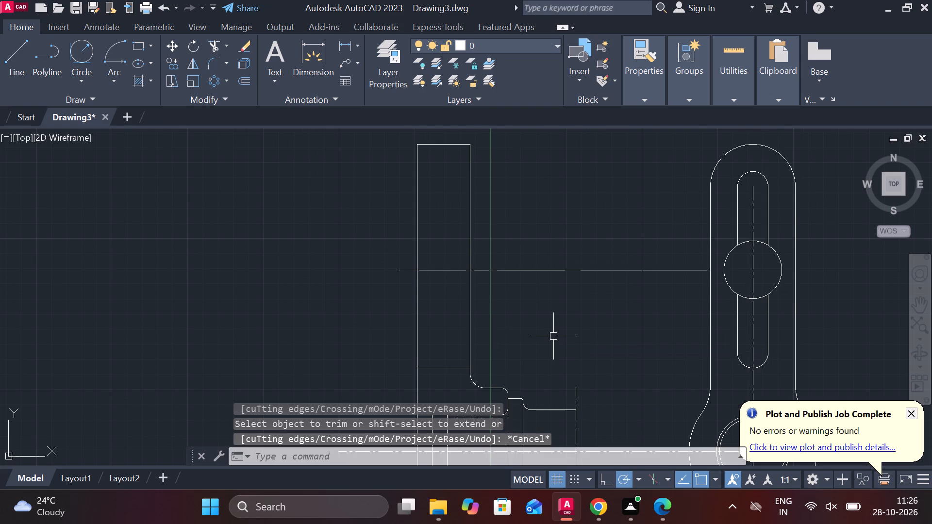
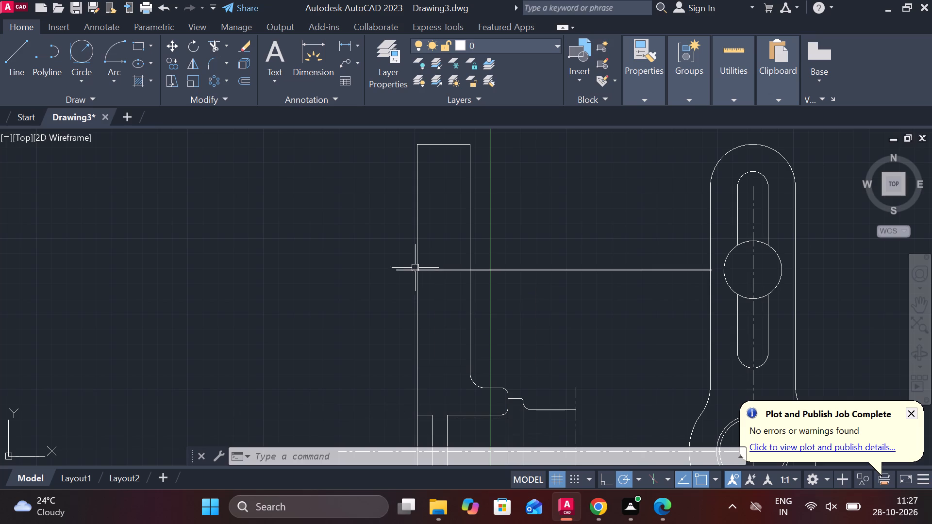
Draw a closed upright rectangle from lines, 7 wide and 38 high, in the empty space beside the second view's upright.
key(Escape)
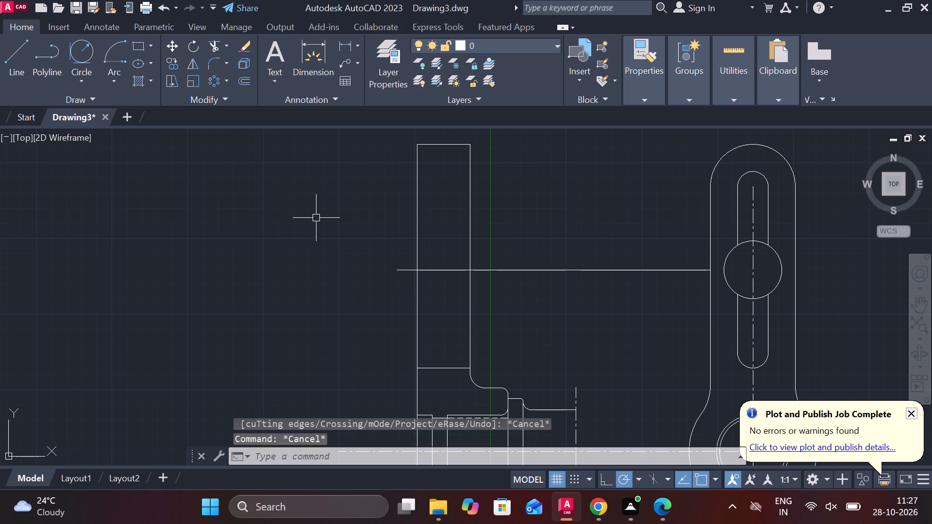
key(l)
key(Return)
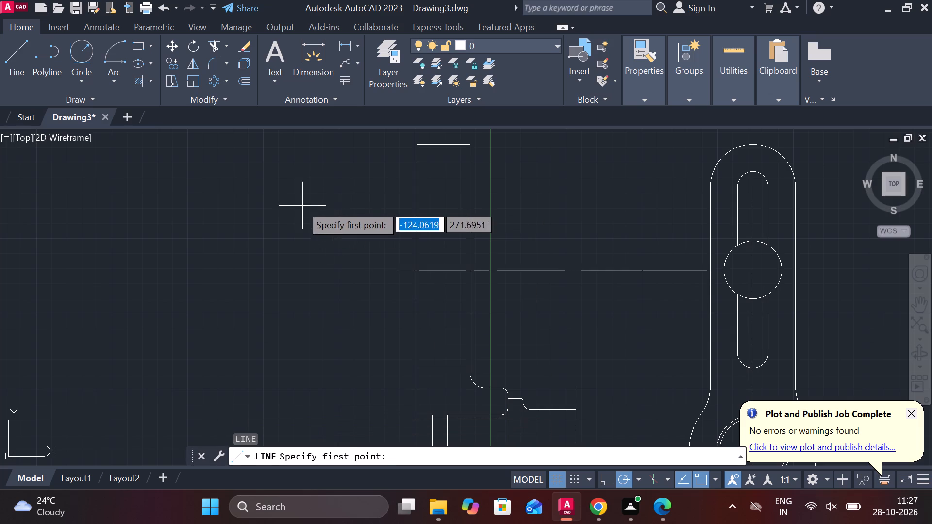
click(283, 199)
text(7)
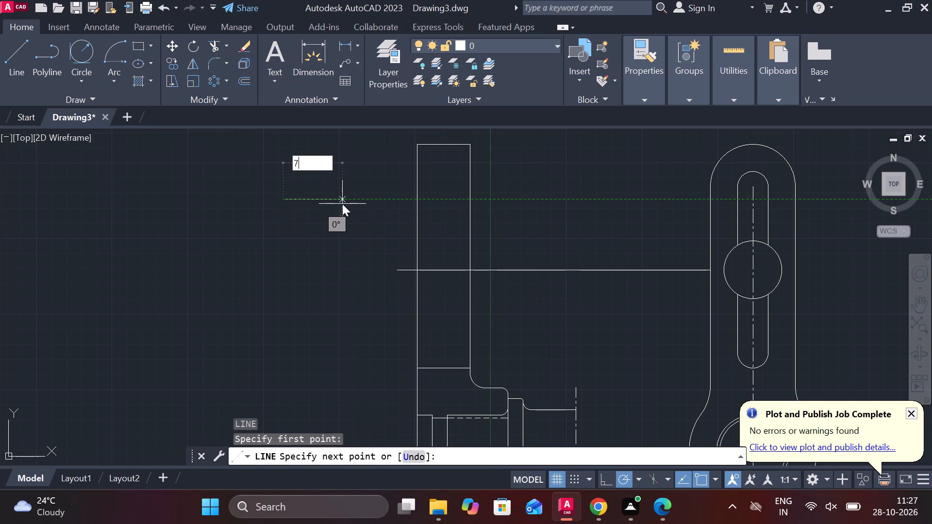
key(space)
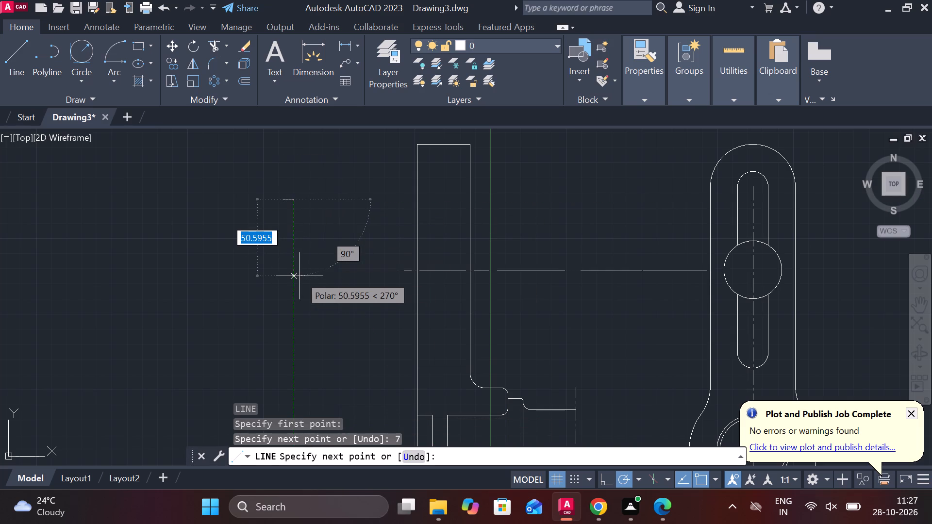
text(38)
key(space)
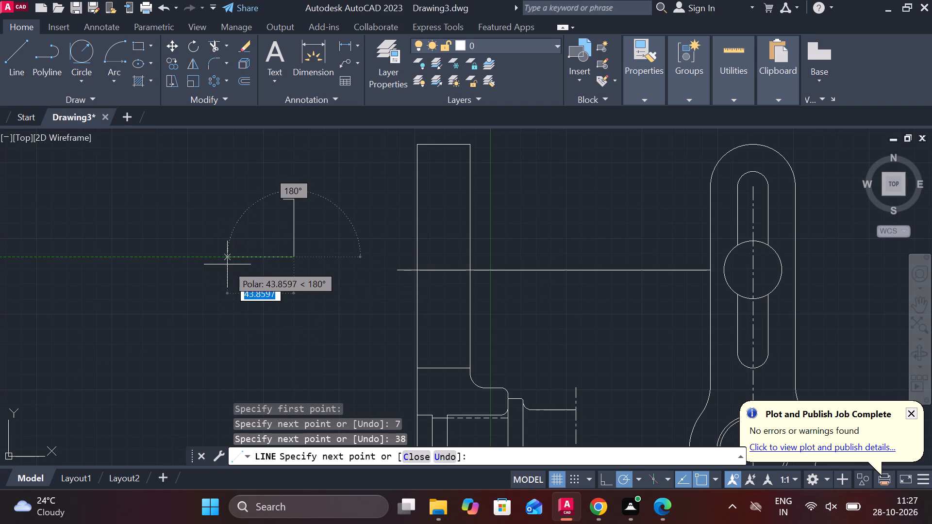
text(7)
key(space)
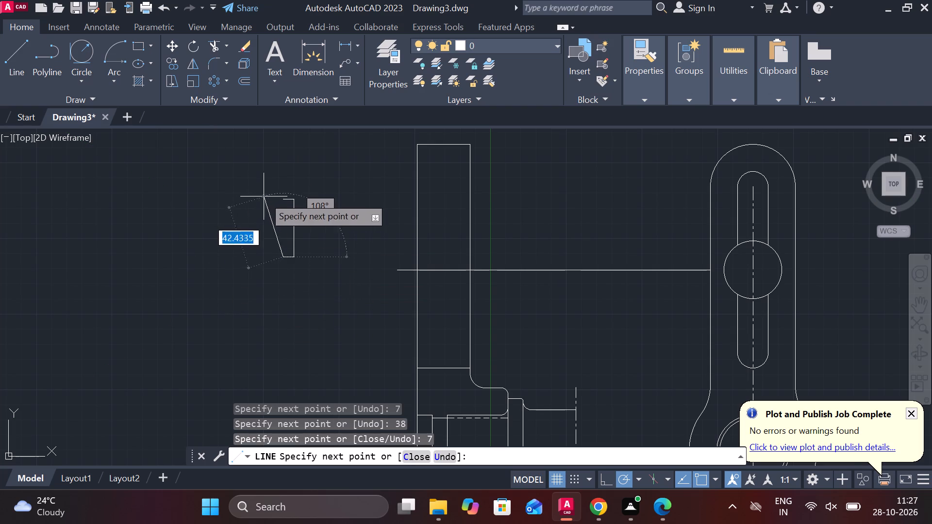
click(283, 197)
key(Escape)
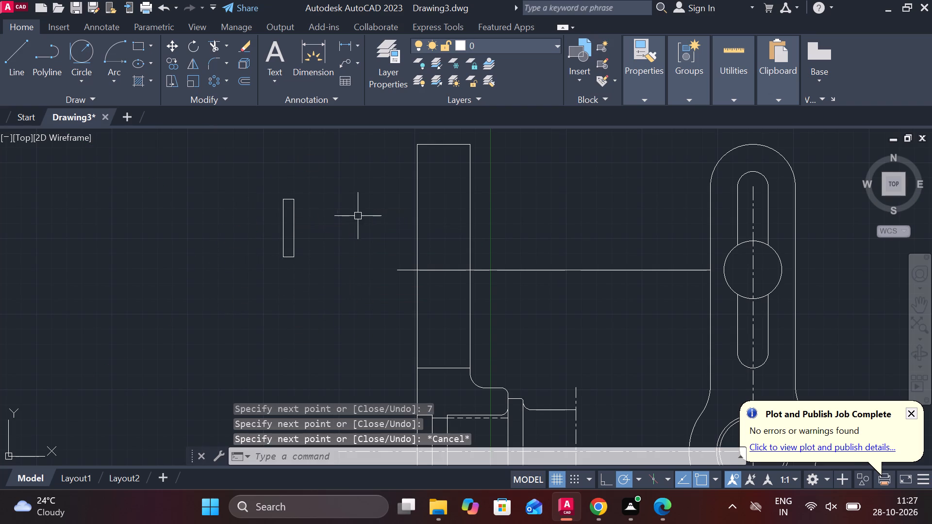
Move the 7 by 38 rectangle by the midpoint of its right edge to the upright's left edge, at the line projected from the circle's centre.
click(264, 177)
click(312, 291)
key(m)
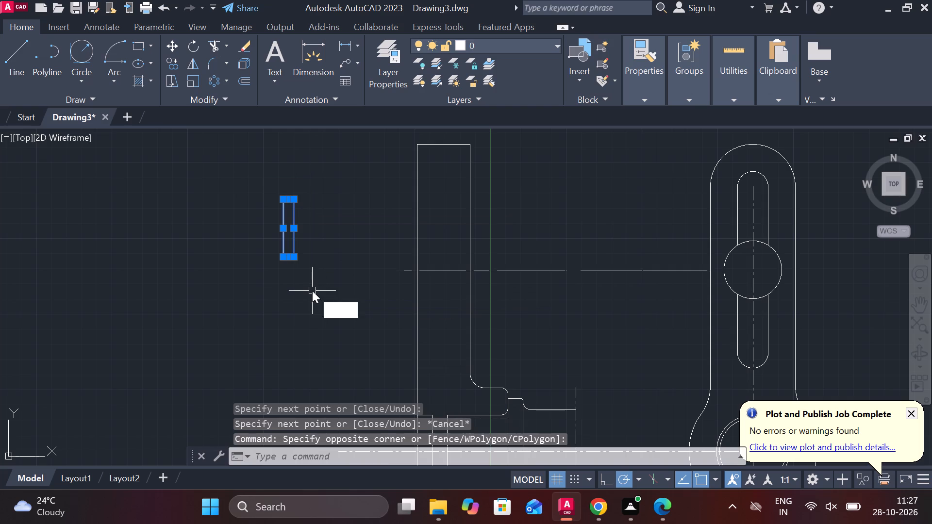
key(Return)
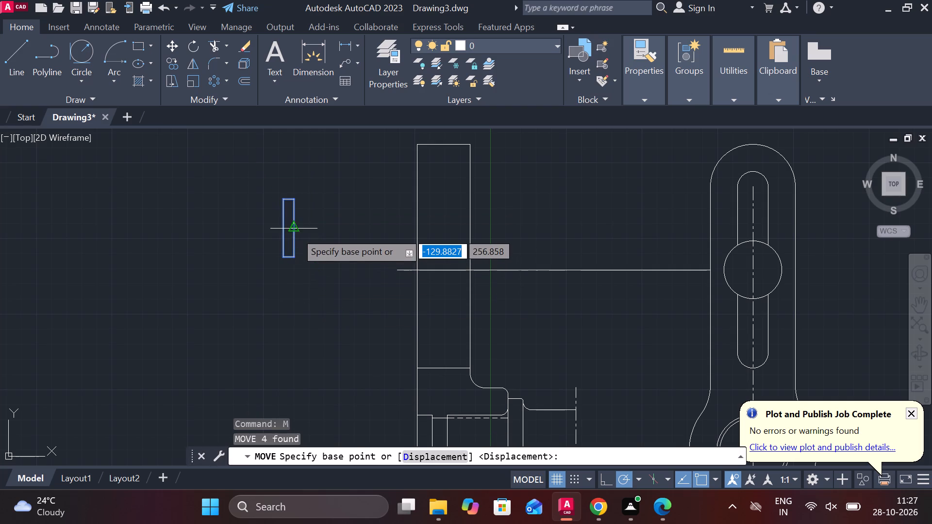
click(296, 232)
scroll(387, 268, up, 1)
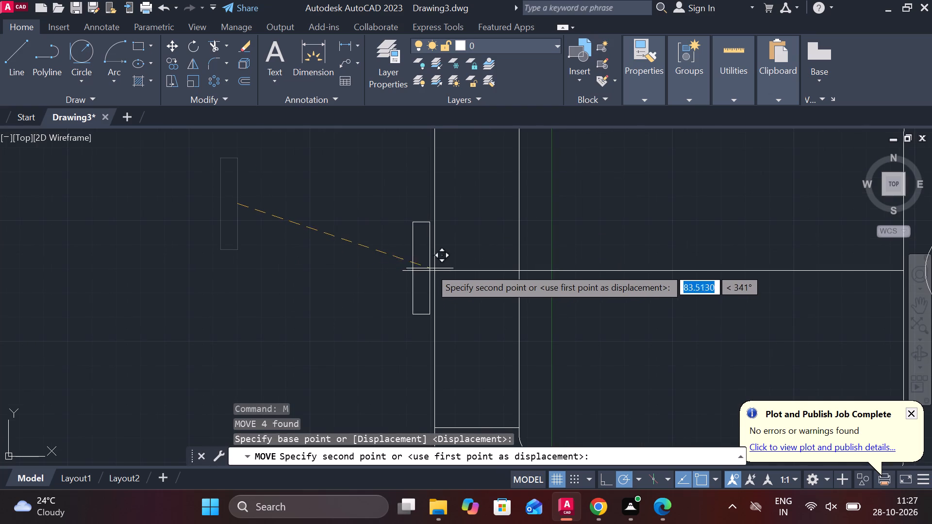
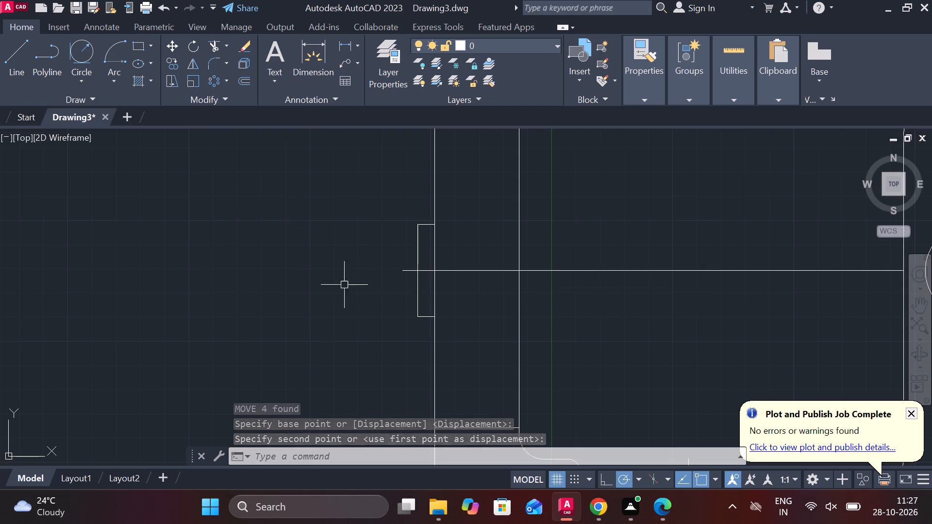
Start the Line command to draw new geometry beside the 7 by 38 rectangle on the second view's upright.
key(l)
key(Return)
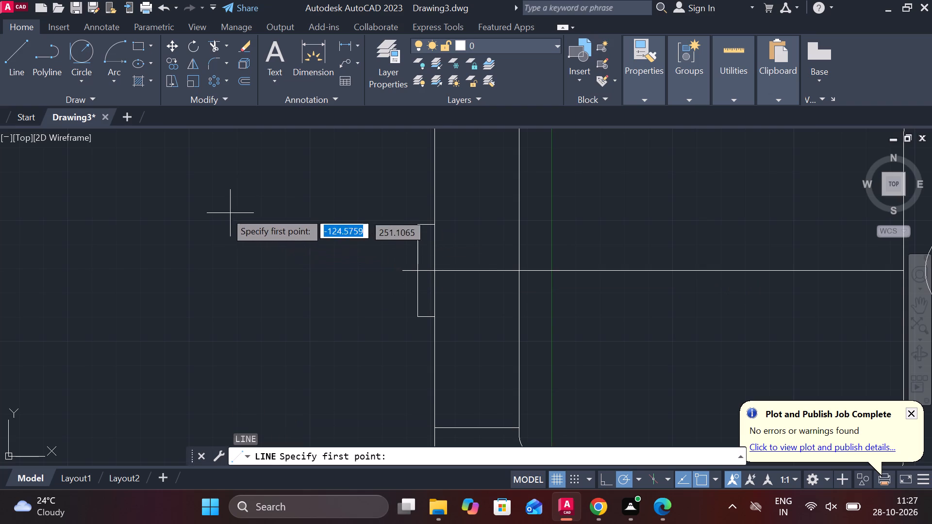
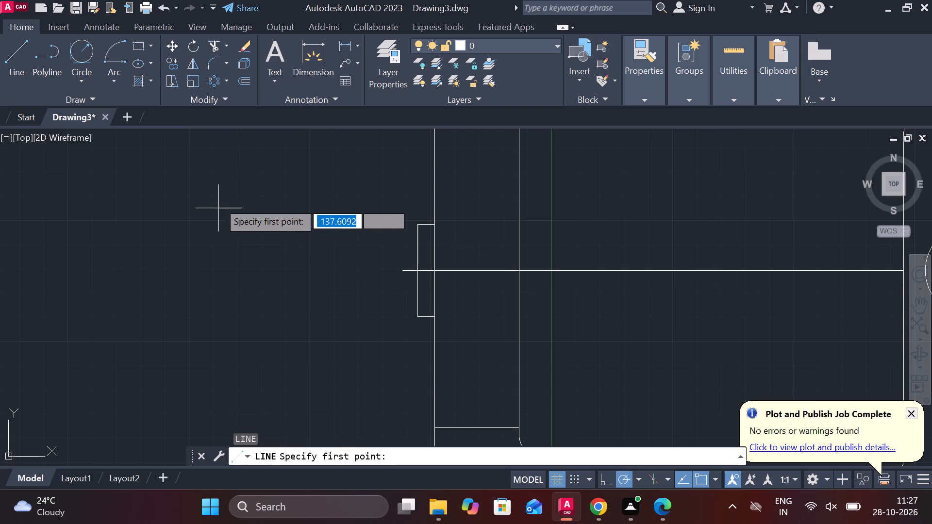
Draw a horizontal line 35 units long in the empty space left of the small rectangle on the upright.
click(218, 200)
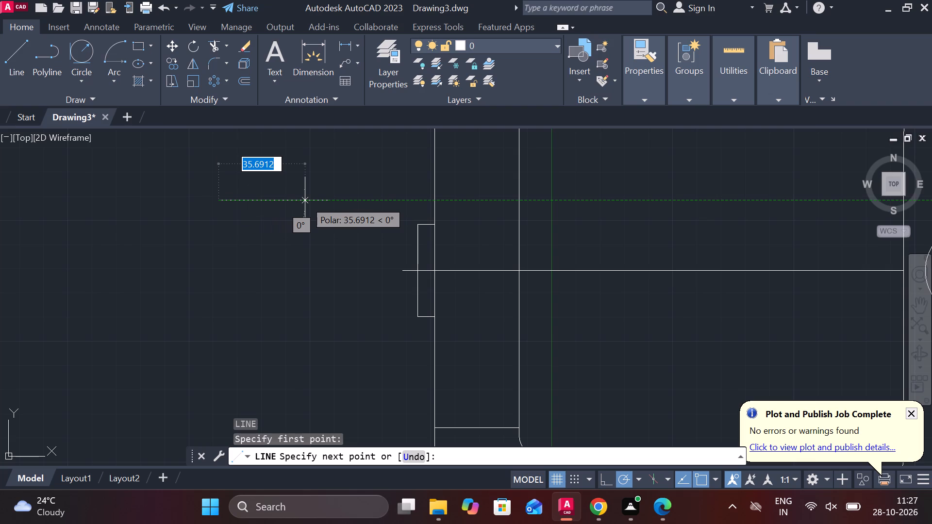
key(3)
key(5)
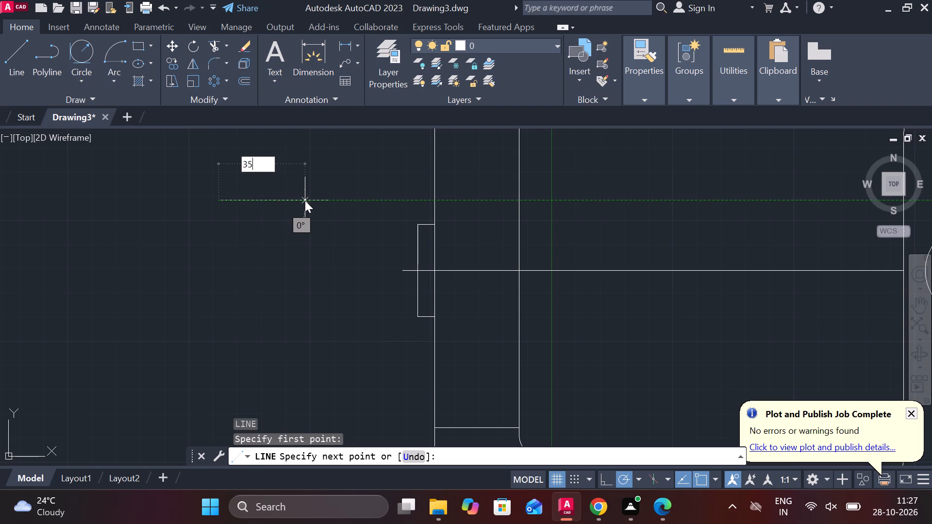
key(Return)
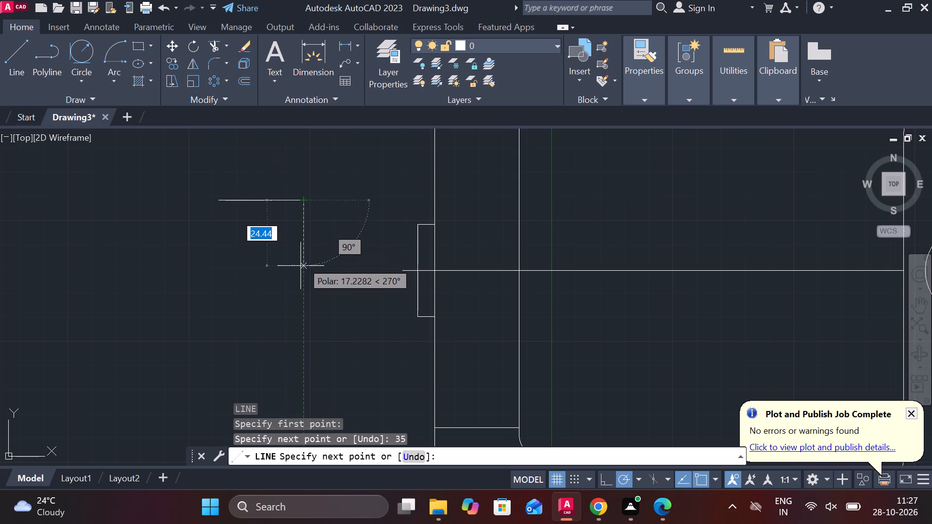
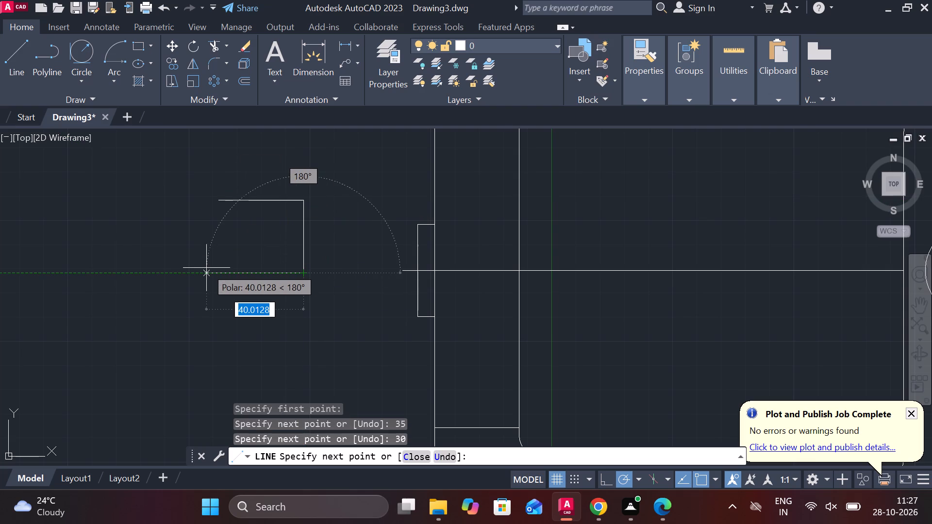
Draw the 35-unit bottom edge of the open outline and close it up to its starting corner.
text(35)
key(space)
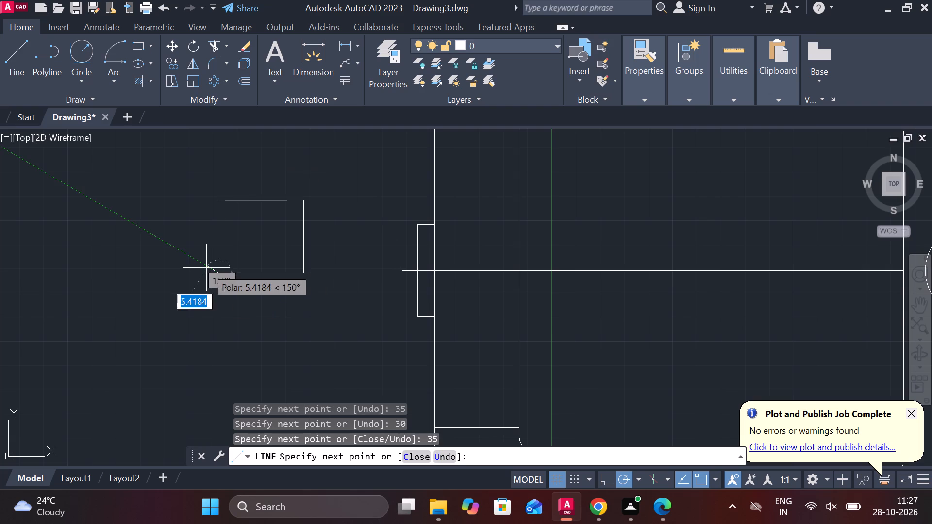
middle_drag(206, 268, 352, 298)
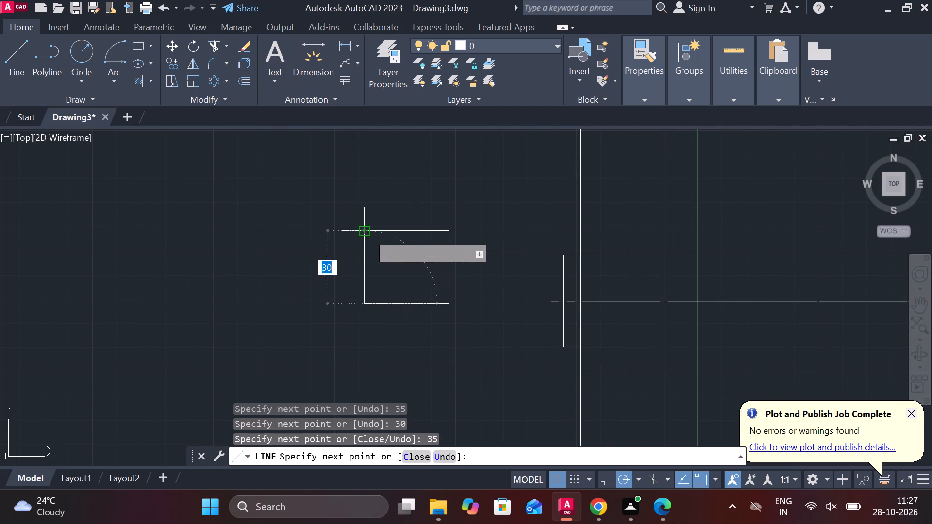
click(367, 233)
key(Escape)
Move the four-line rectangle by its right-edge midpoint onto the left-edge midpoint of the small rectangle on the upright.
middle_drag(446, 242, 425, 241)
click(310, 181)
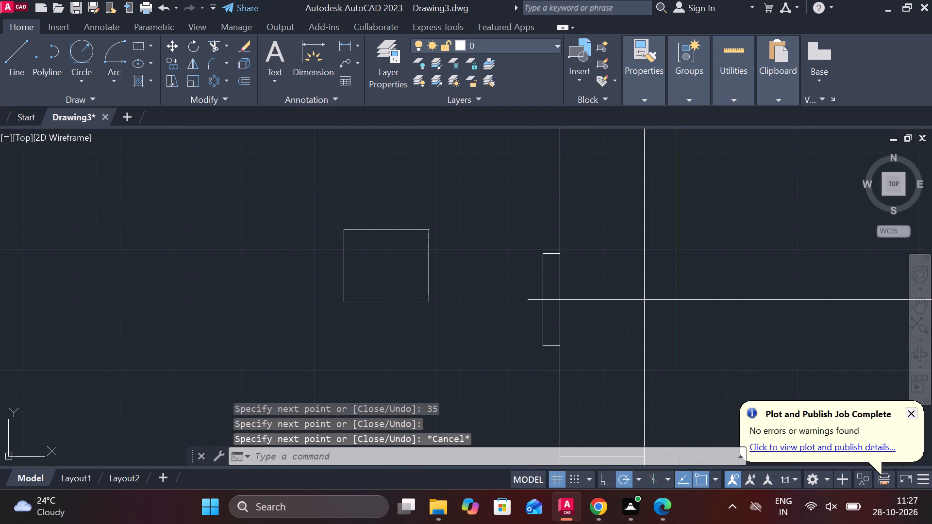
click(481, 357)
key(m)
key(Return)
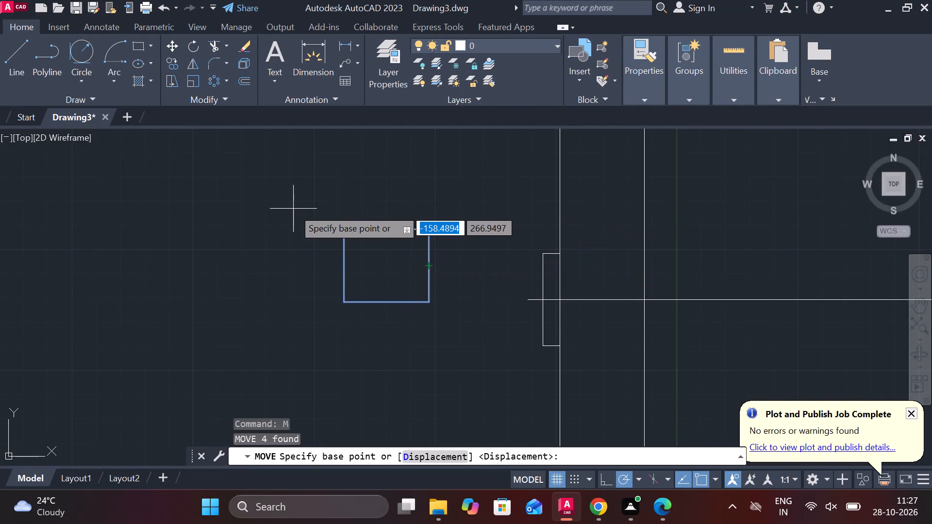
click(431, 266)
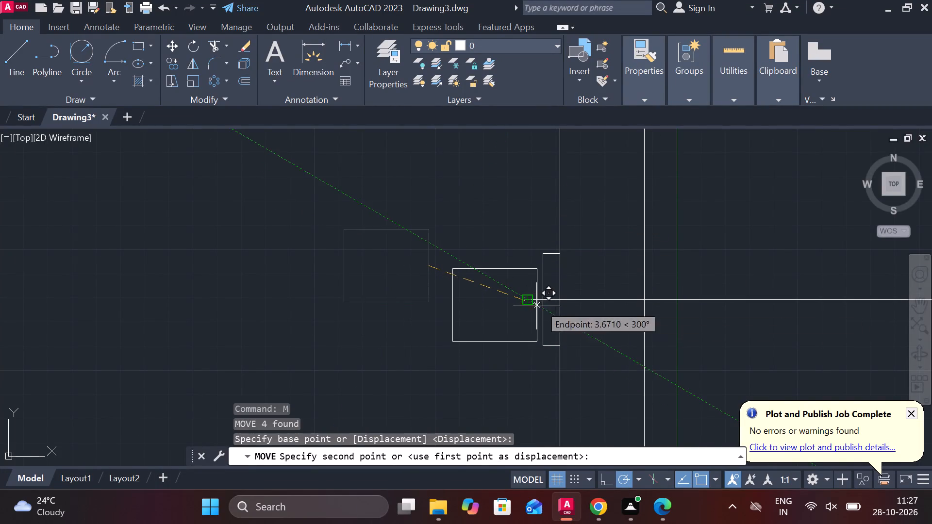
click(545, 300)
Join the edge lines of the small rectangle on the upright into a single polyline.
middle_drag(443, 315, 442, 315)
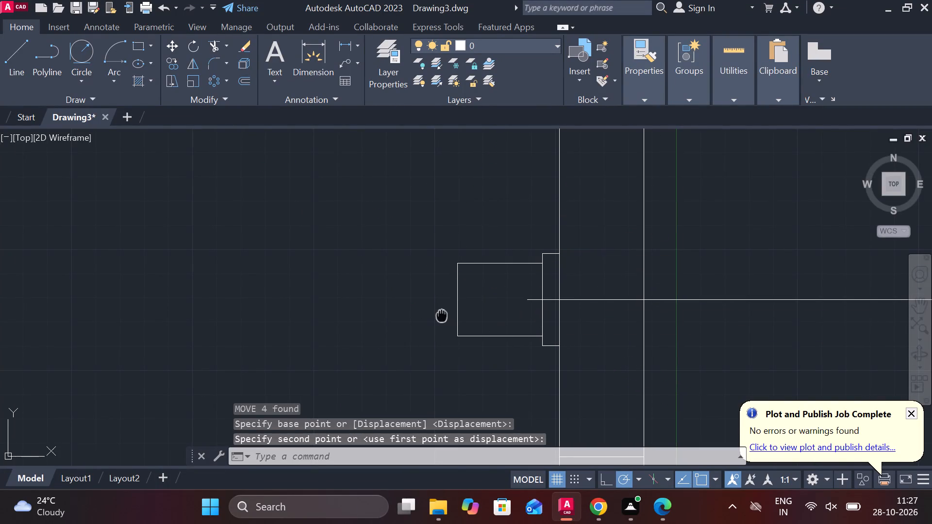
middle_drag(442, 315, 438, 314)
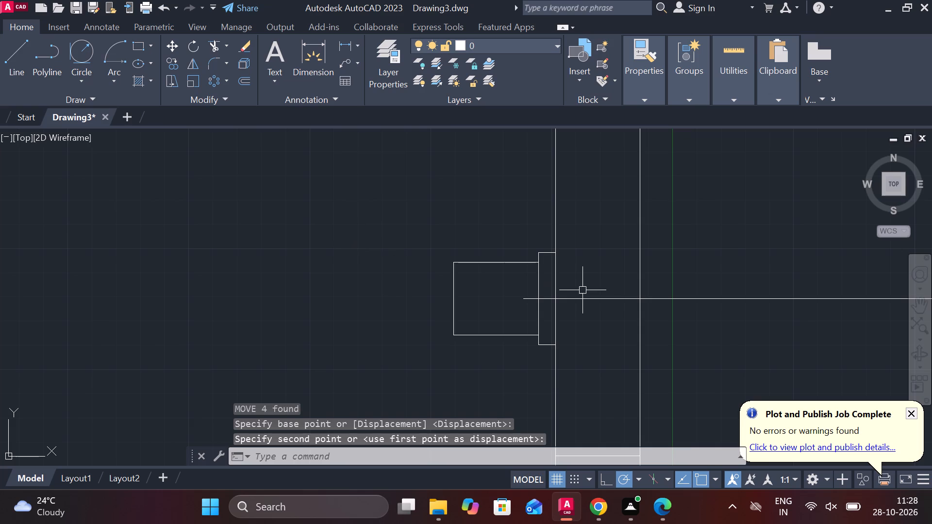
click(549, 251)
click(539, 274)
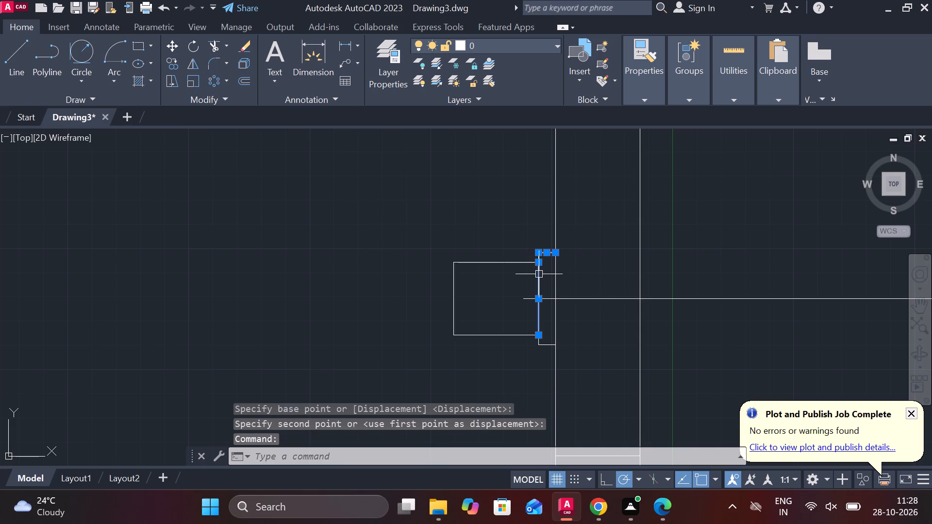
click(555, 268)
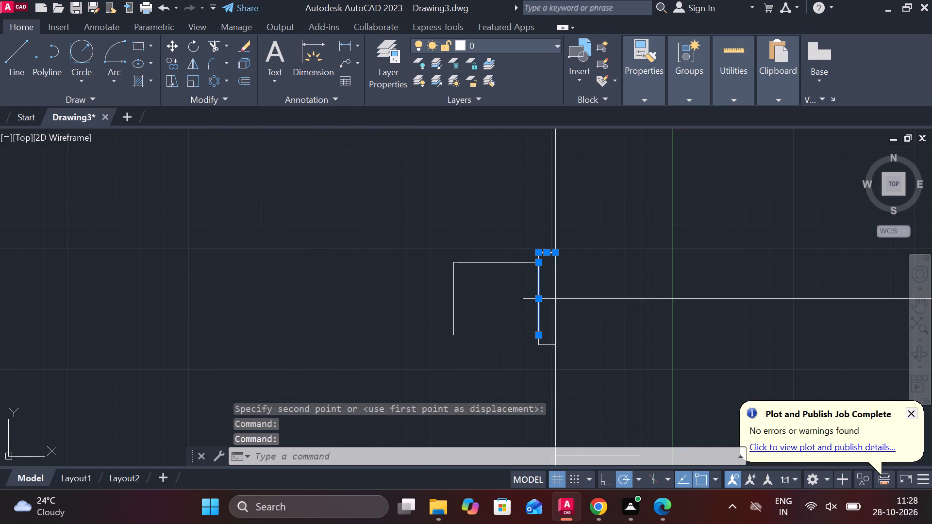
click(545, 344)
scroll(536, 344, up, 4)
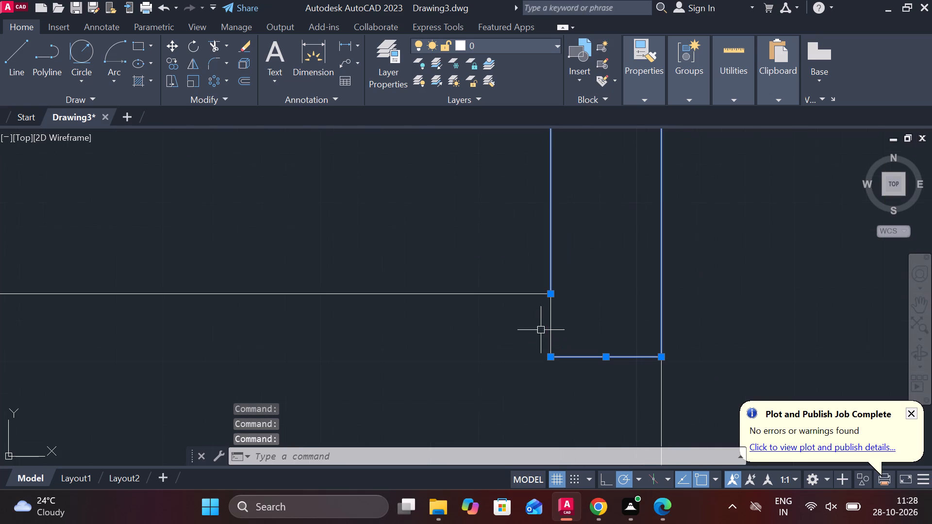
click(549, 328)
scroll(549, 328, down, 3)
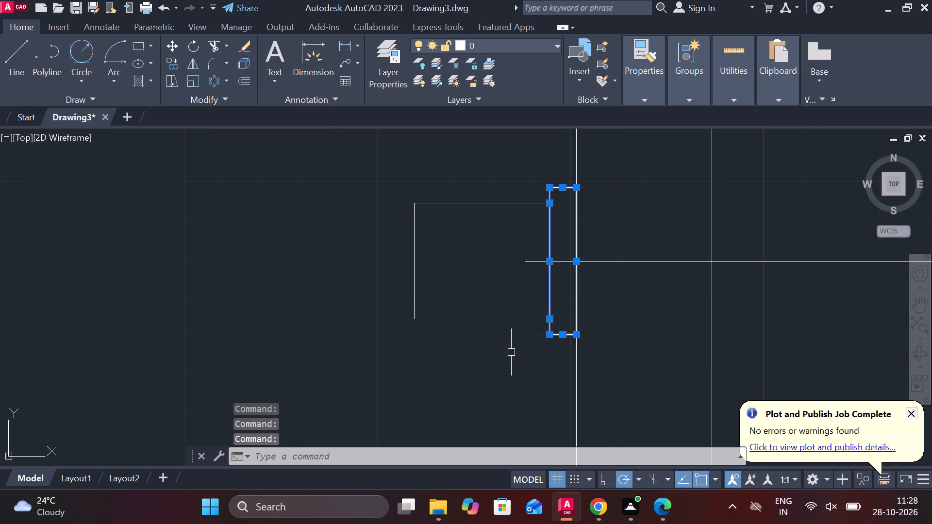
key(j)
key(Return)
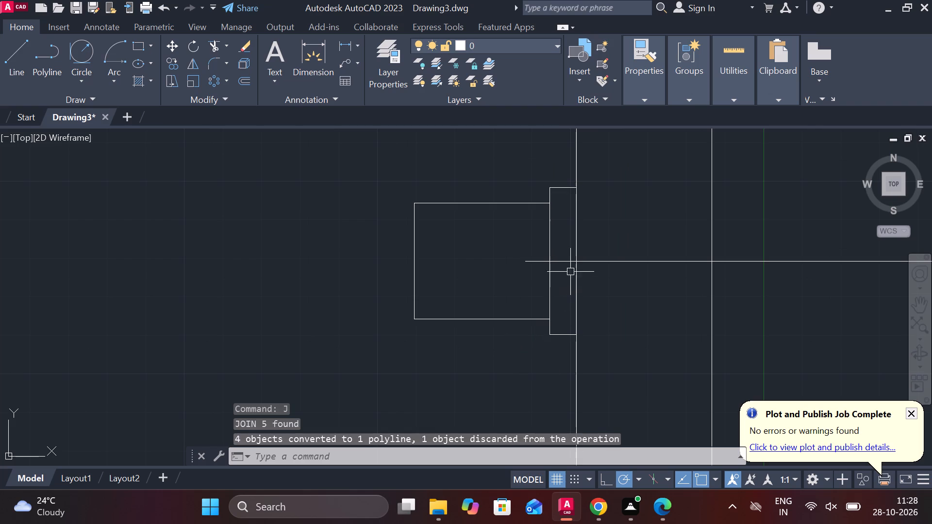
Copy the small joined rectangle from its right-edge midpoint to the left-edge midpoint of the 35-unit-wide rectangle.
click(548, 287)
text(CO)
key(Return)
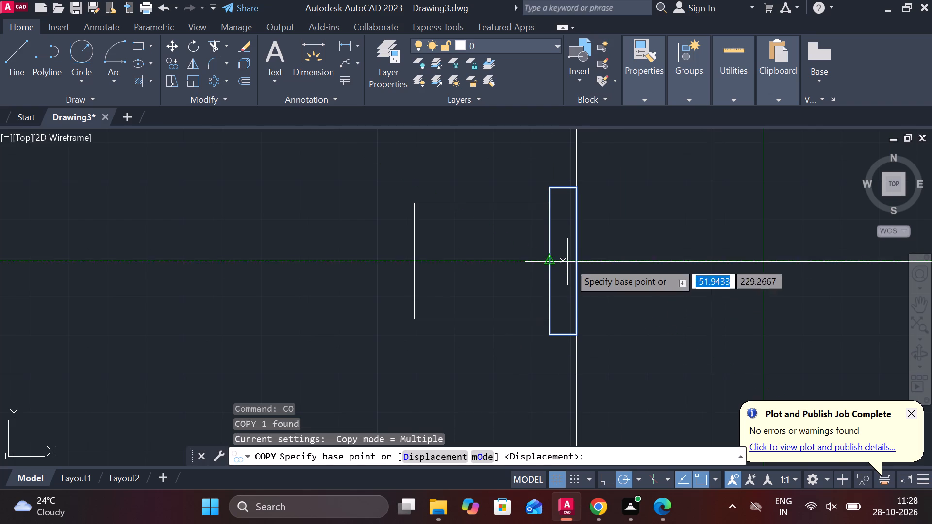
click(576, 261)
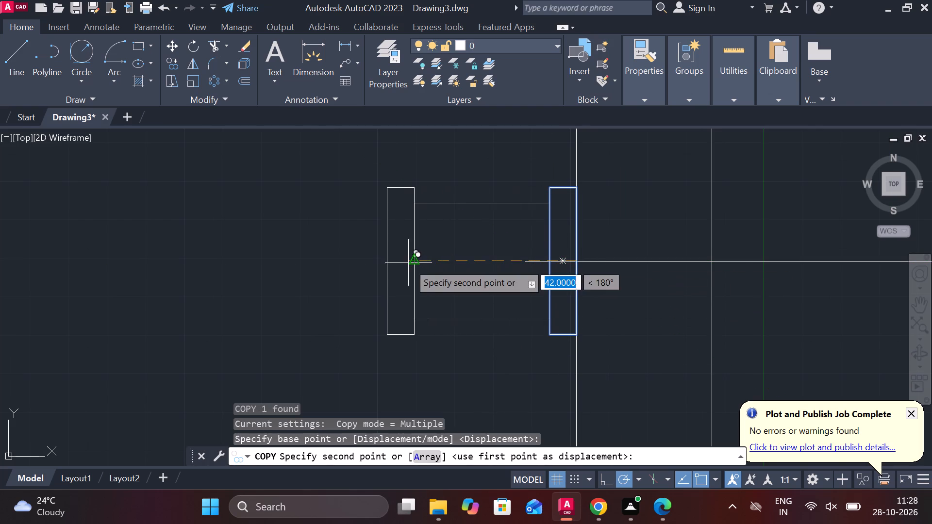
click(413, 263)
scroll(434, 282, down, 1)
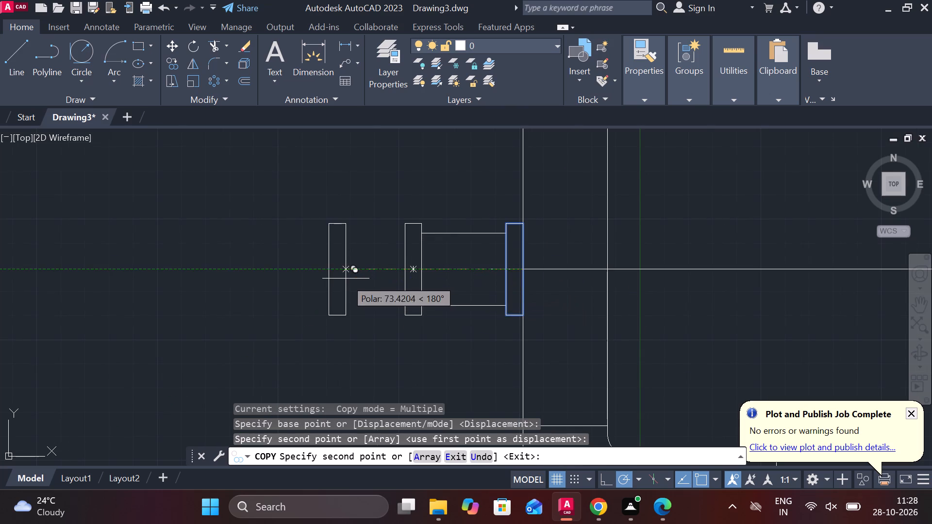
key(Escape)
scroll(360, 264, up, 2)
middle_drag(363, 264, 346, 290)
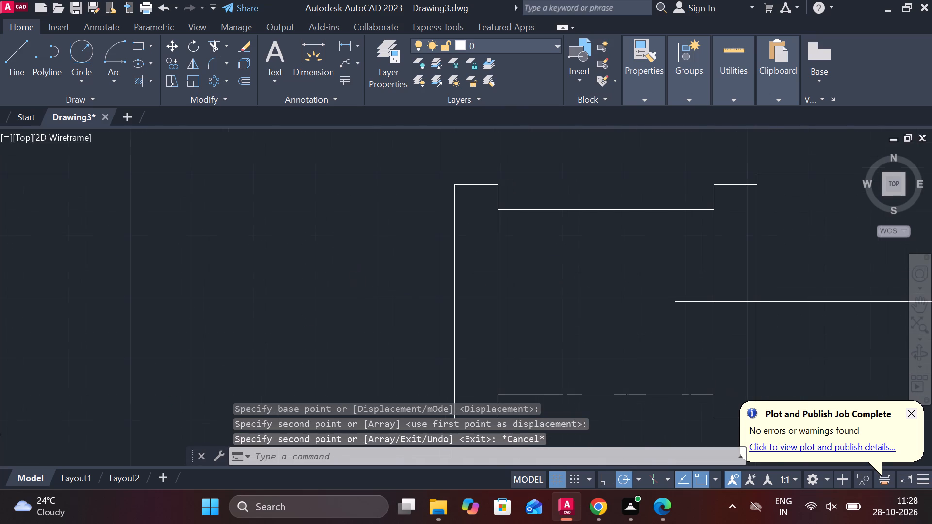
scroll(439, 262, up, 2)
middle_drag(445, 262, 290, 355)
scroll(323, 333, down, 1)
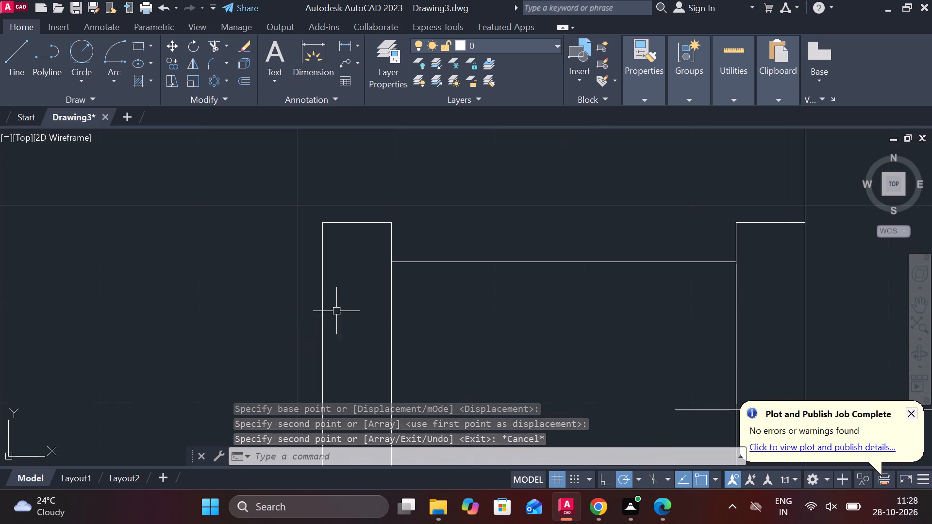
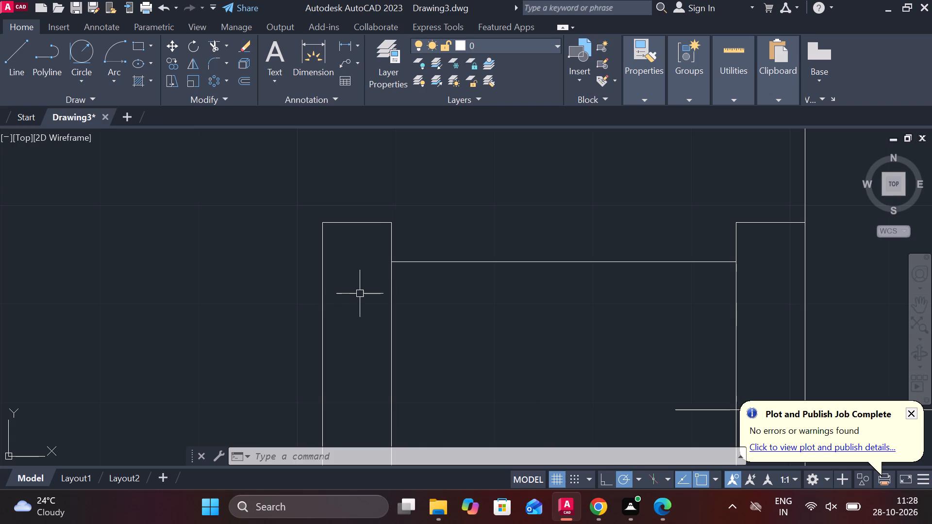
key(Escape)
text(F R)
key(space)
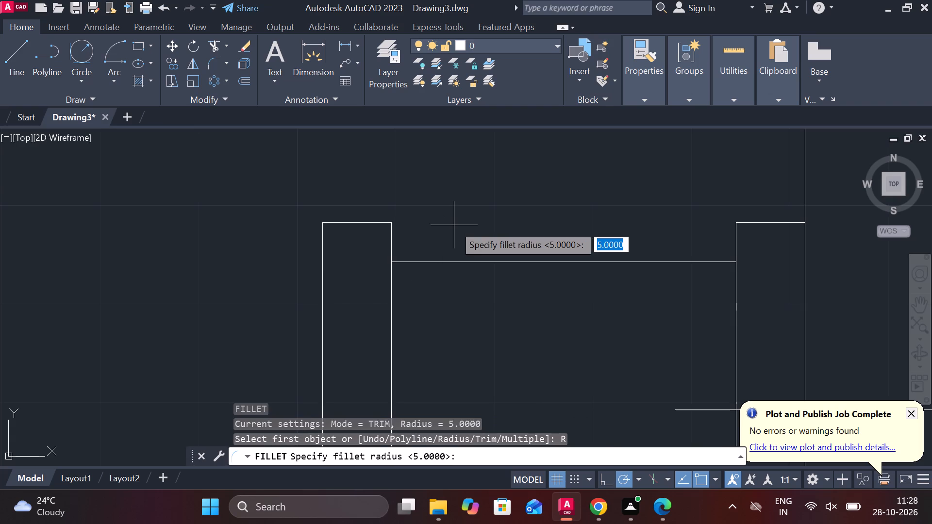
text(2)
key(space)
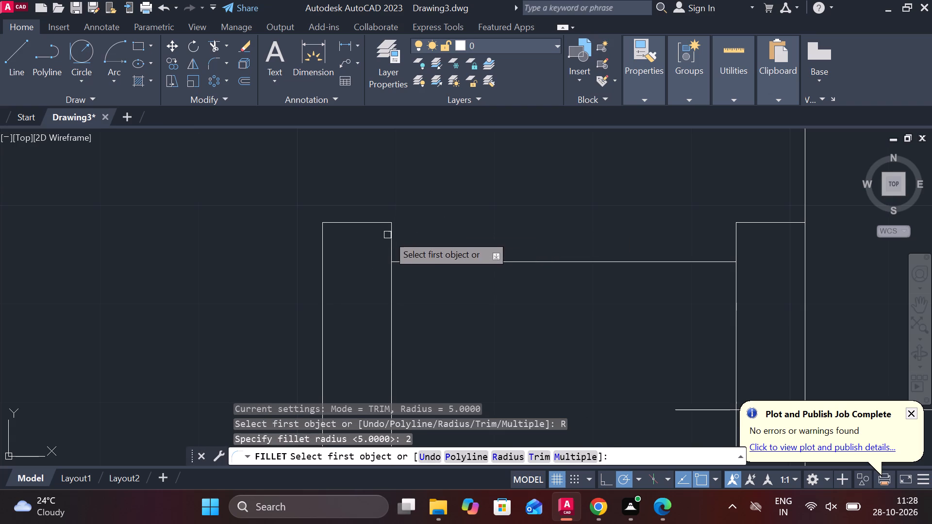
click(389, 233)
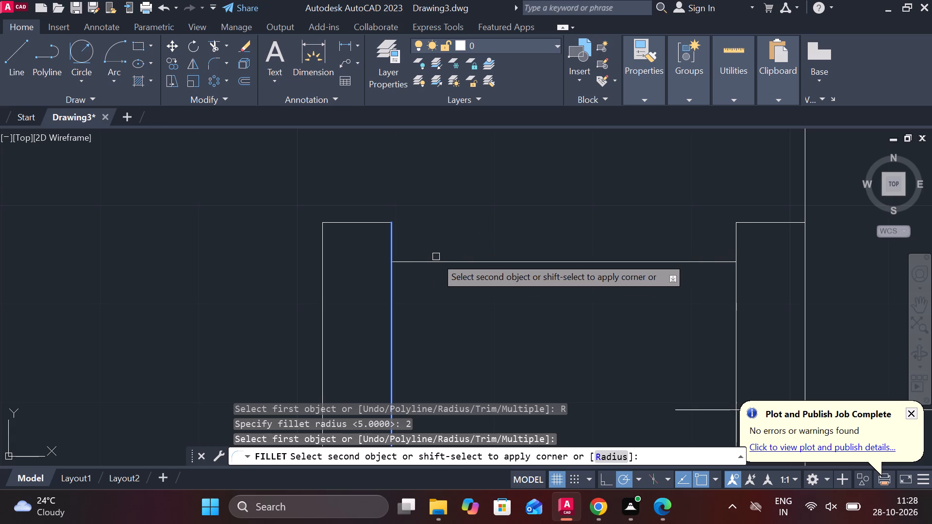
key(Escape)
Trim away the left flange's inner vertical edge between the two horizontal lines of the side boss.
scroll(432, 327, down, 2)
scroll(396, 371, up, 1)
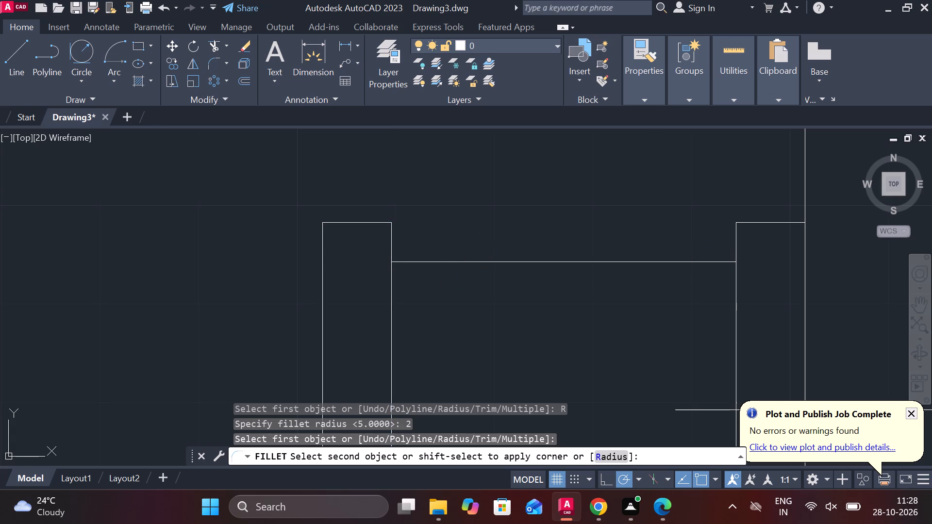
scroll(404, 371, down, 2)
scroll(408, 393, up, 2)
middle_drag(408, 393, 421, 352)
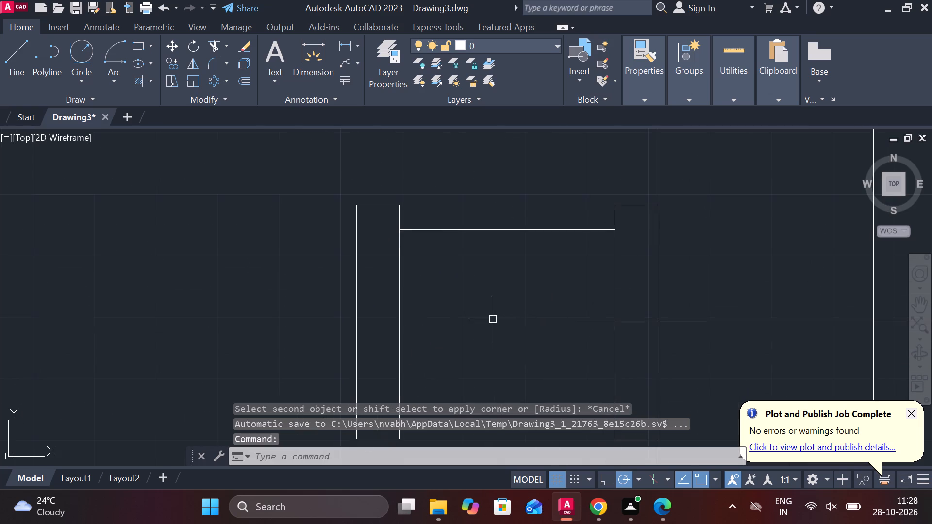
key(Escape)
text(TR)
key(space)
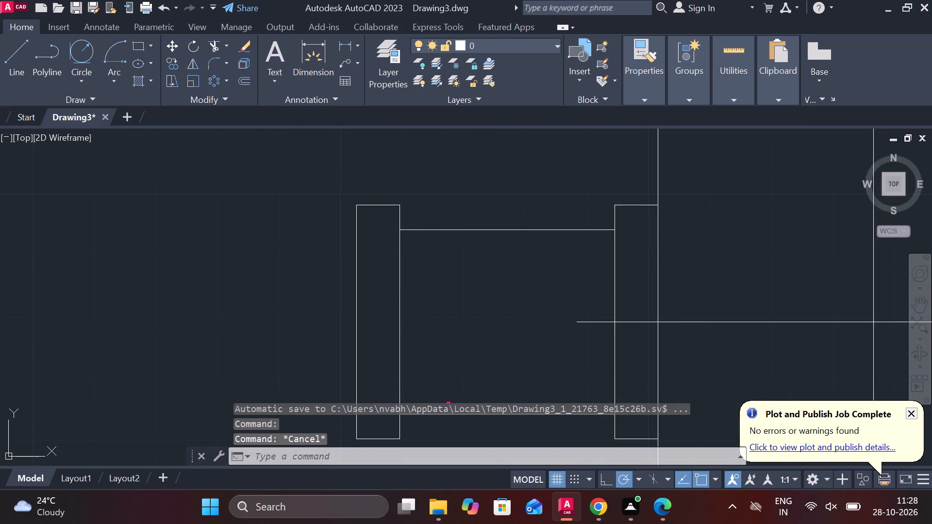
click(397, 292)
click(401, 292)
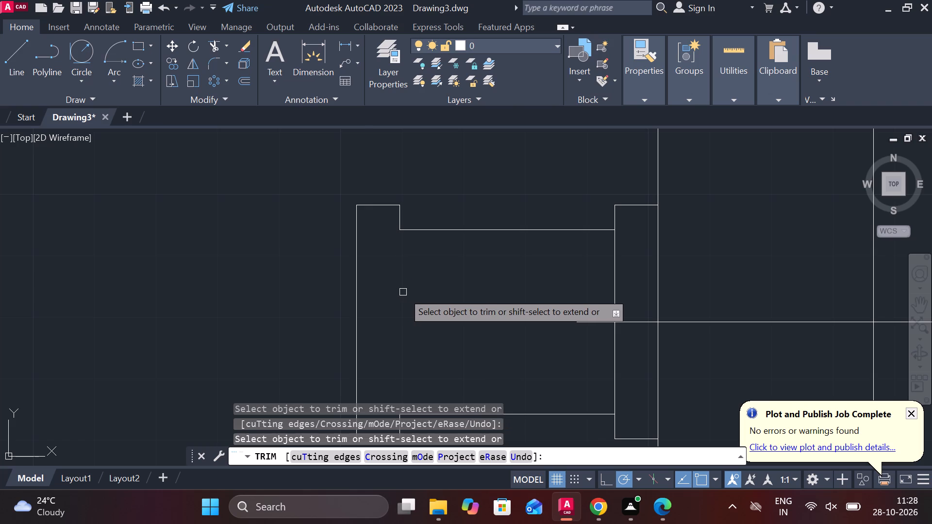
scroll(403, 292, down, 1)
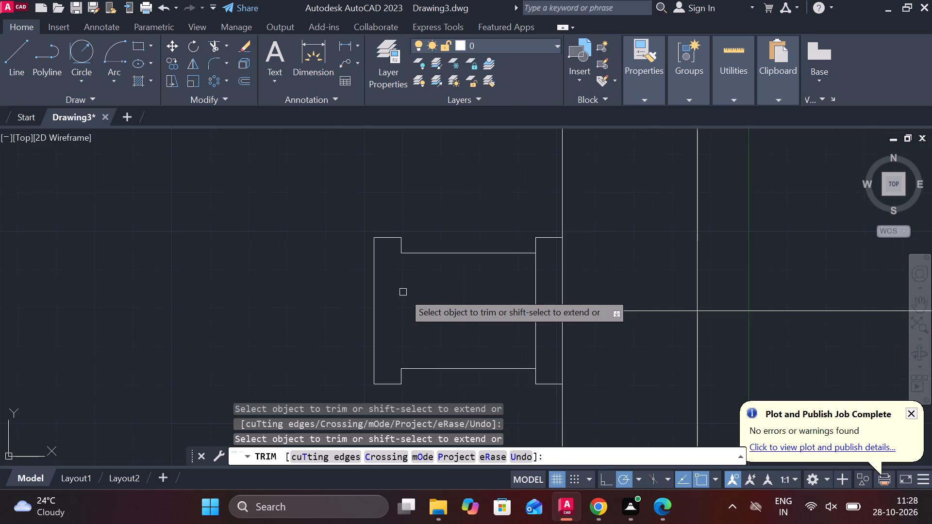
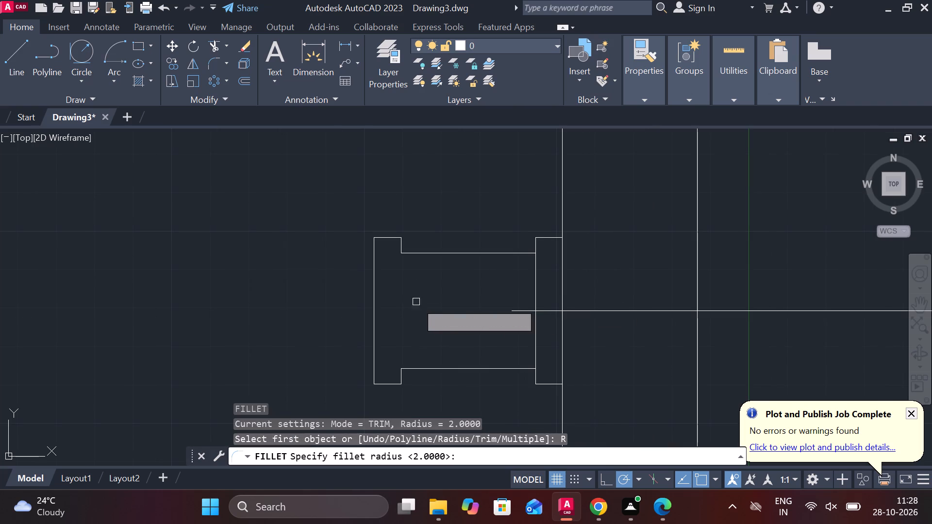
Fillet the upper and lower corners where the left flange's inner edge meets the boss's horizontal lines, using radius 2.
scroll(401, 250, up, 2)
click(401, 237)
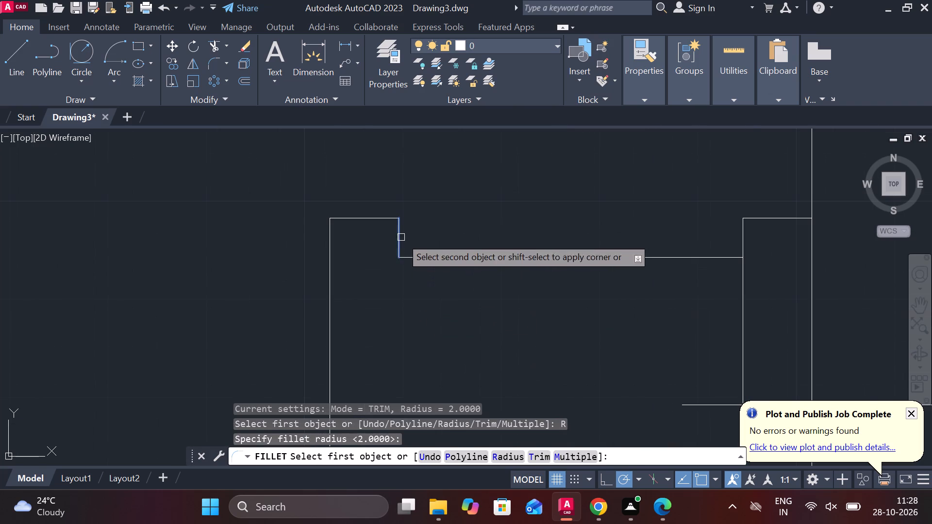
click(414, 255)
scroll(431, 286, down, 1)
middle_drag(462, 335, 471, 215)
key(space)
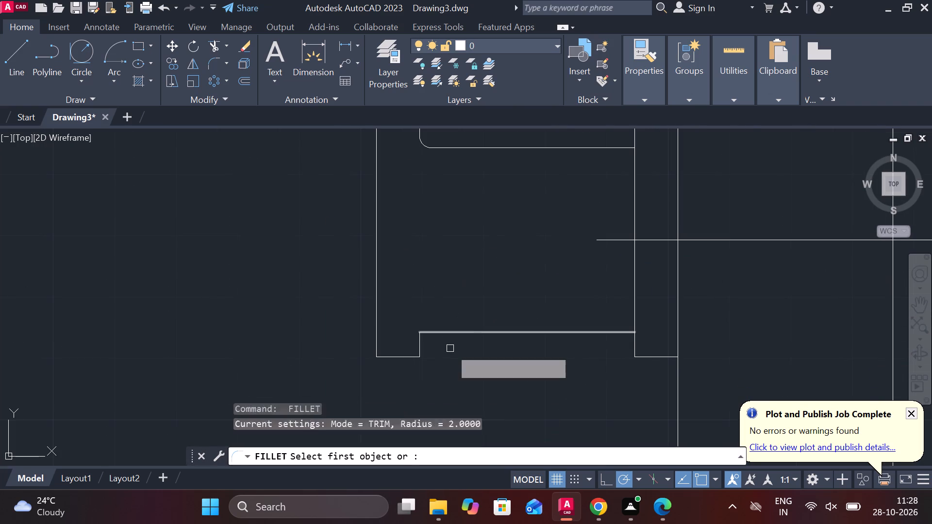
click(423, 345)
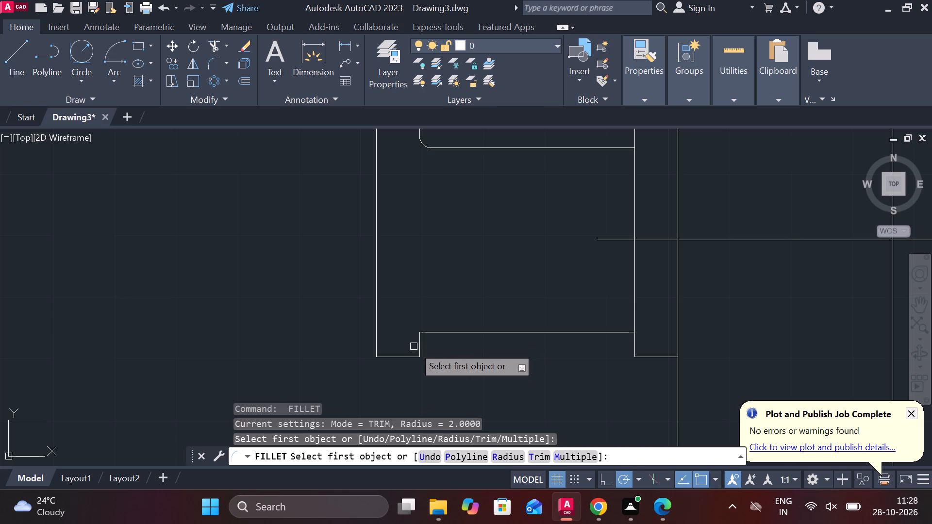
click(414, 346)
click(421, 343)
click(433, 332)
key(Escape)
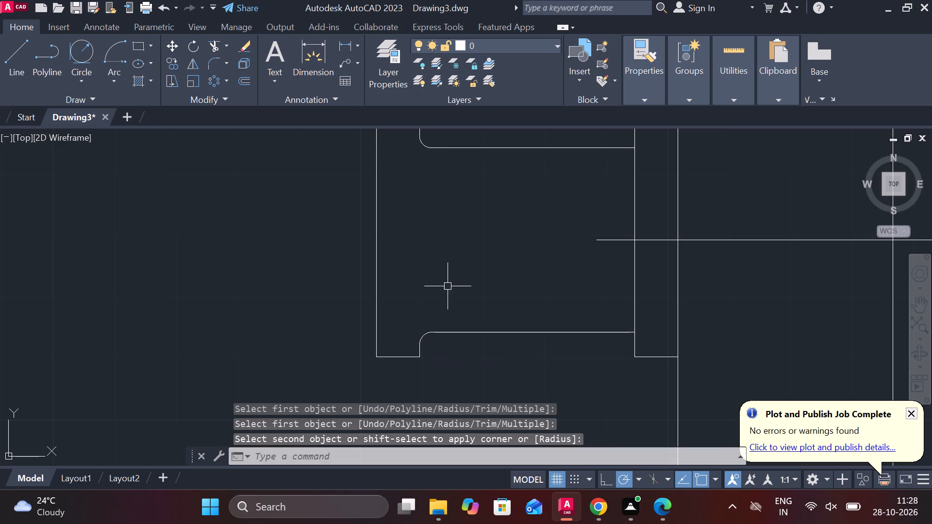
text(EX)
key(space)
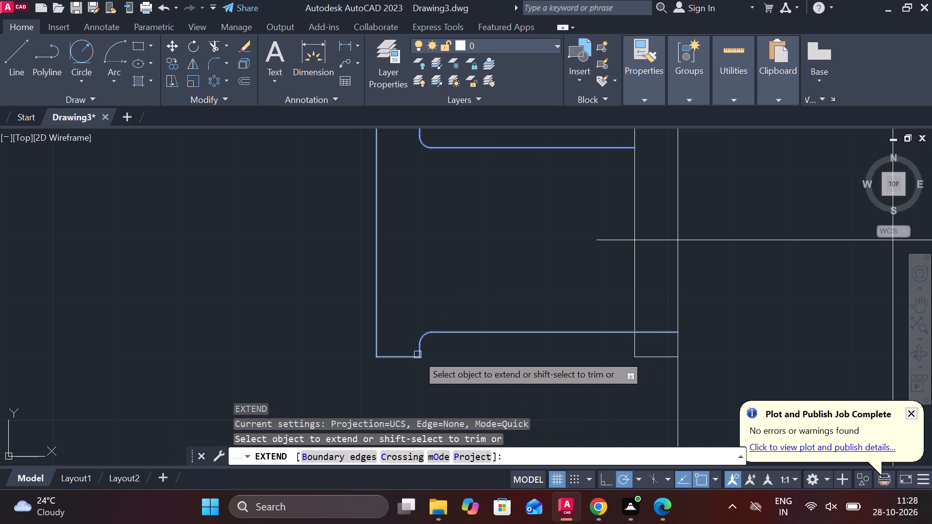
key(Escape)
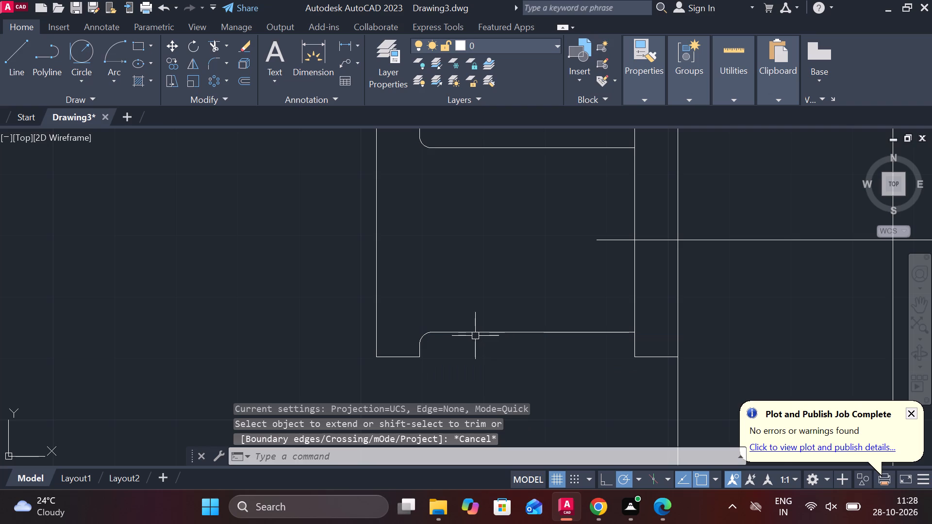
Explode the polyline that forms the left flange outline and the boss's horizontal lines.
click(499, 333)
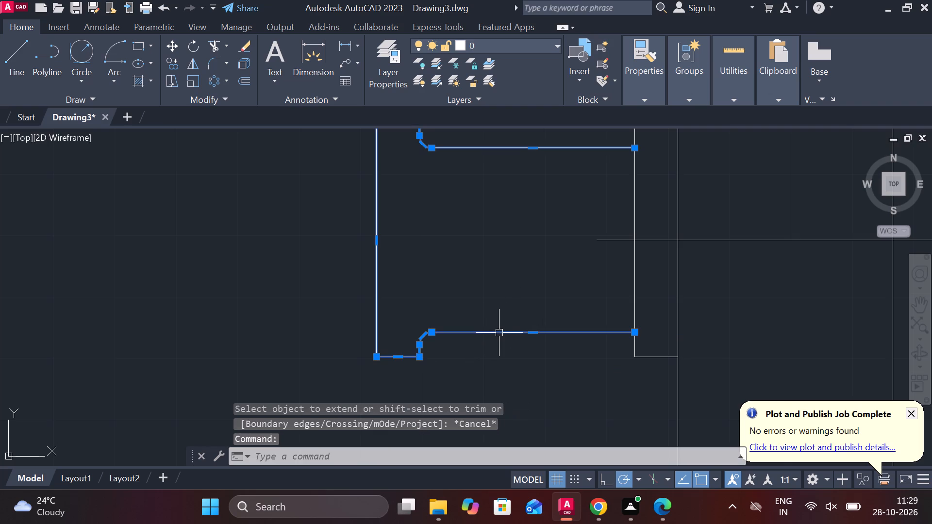
text(EX)
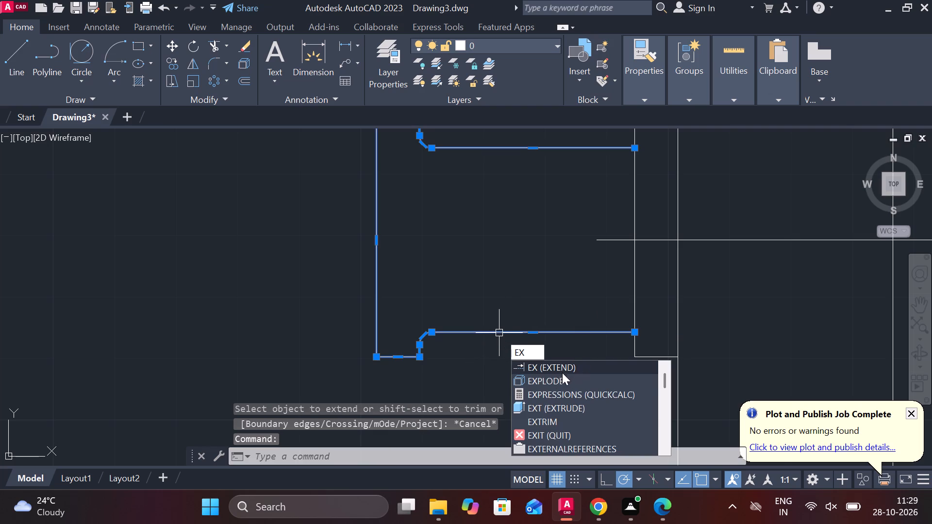
click(554, 378)
key(Escape)
Extend the left flange's lower inner edge segment upward past the fillets to close the flange's inner side.
text(EX)
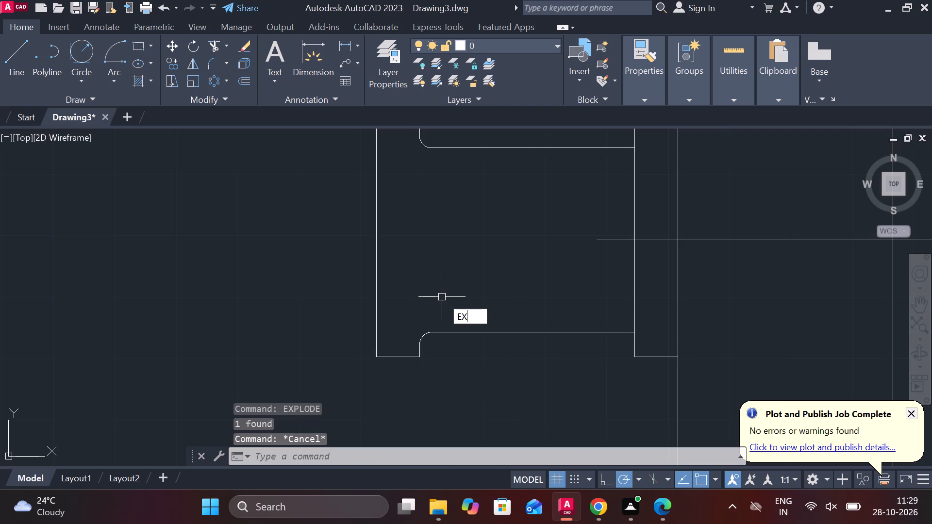
key(space)
click(417, 347)
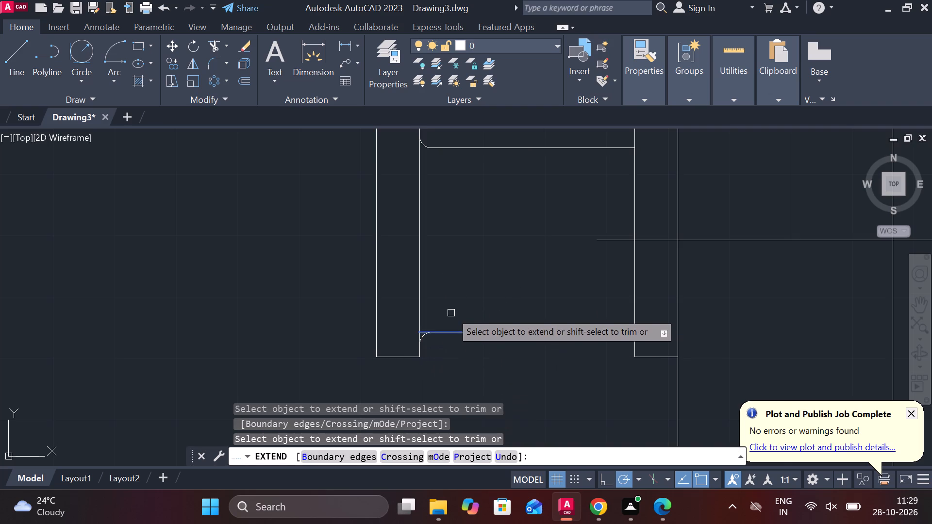
scroll(451, 306, down, 2)
middle_drag(343, 263, 319, 262)
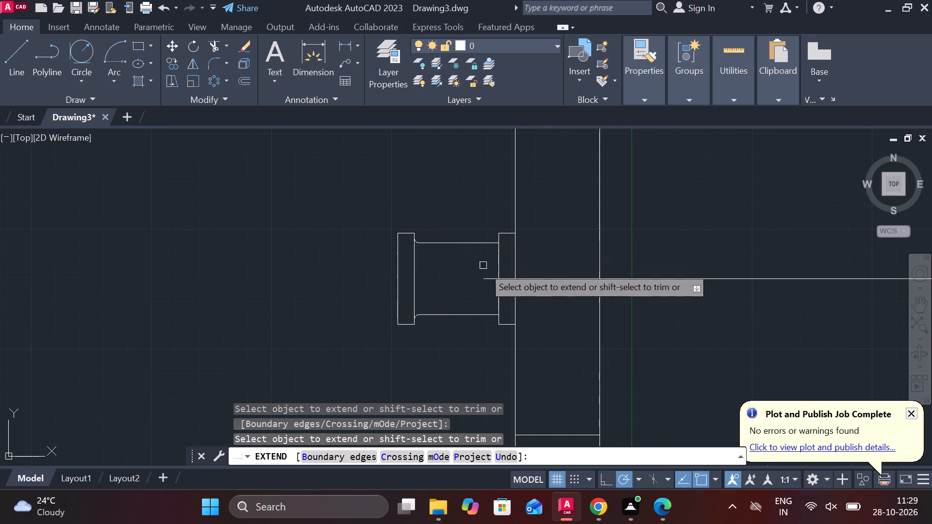
scroll(484, 272, up, 2)
middle_click(474, 271)
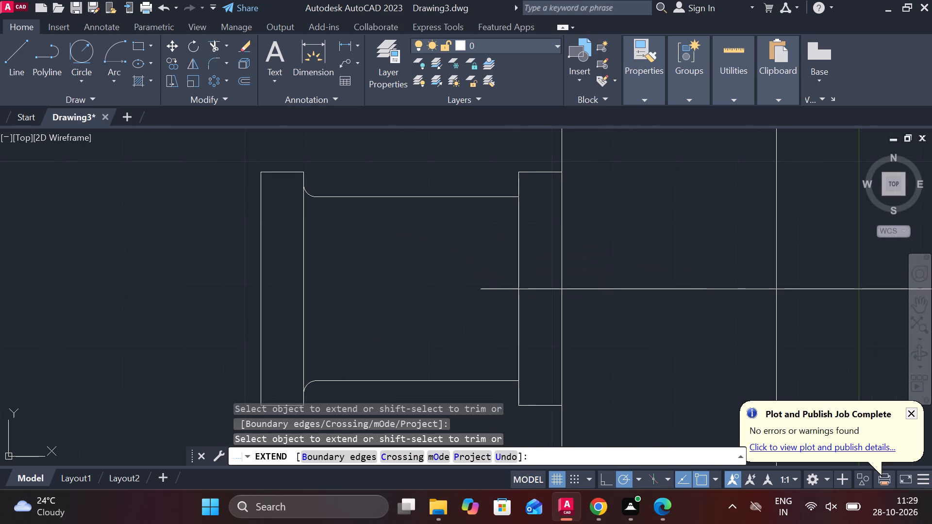
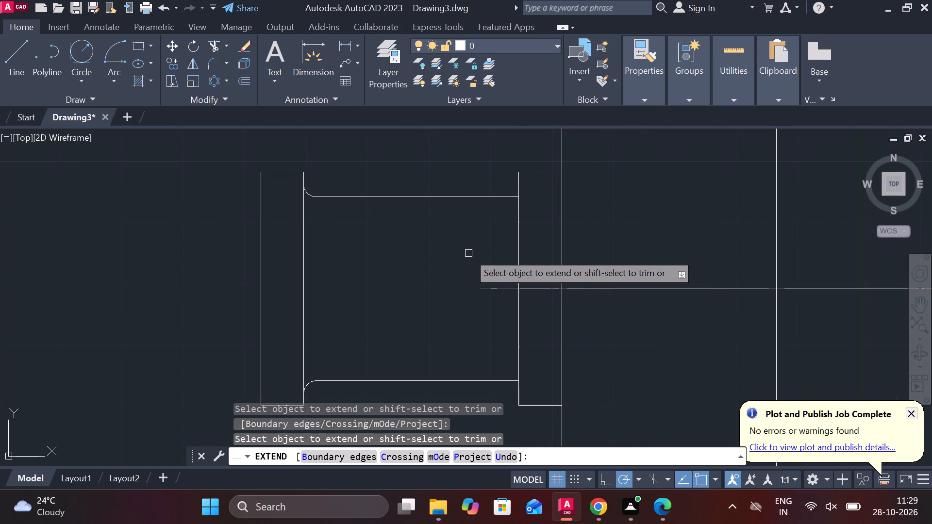
Trim away the right flange's inner edge between the boss's upper and lower horizontal lines, on both sides of the centre line.
key(Escape)
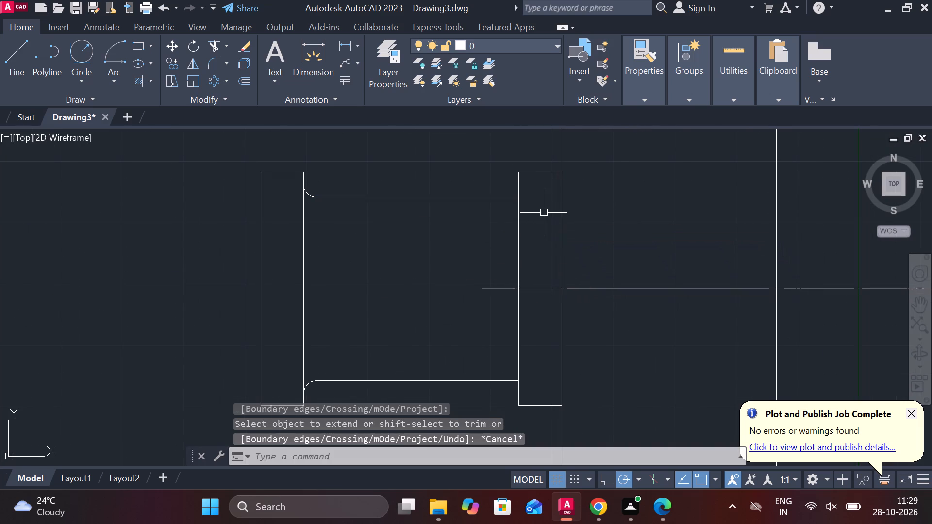
text(TR)
key(space)
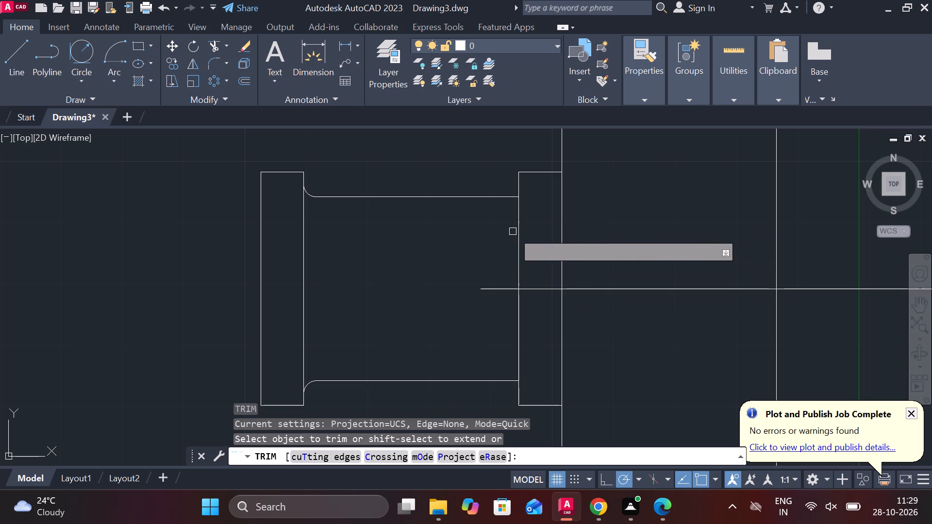
click(518, 222)
click(525, 326)
click(506, 318)
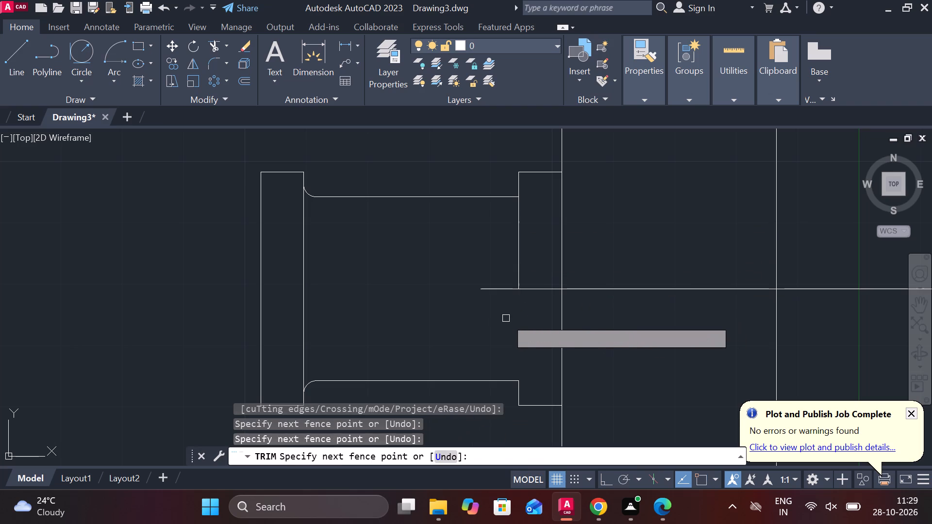
click(518, 242)
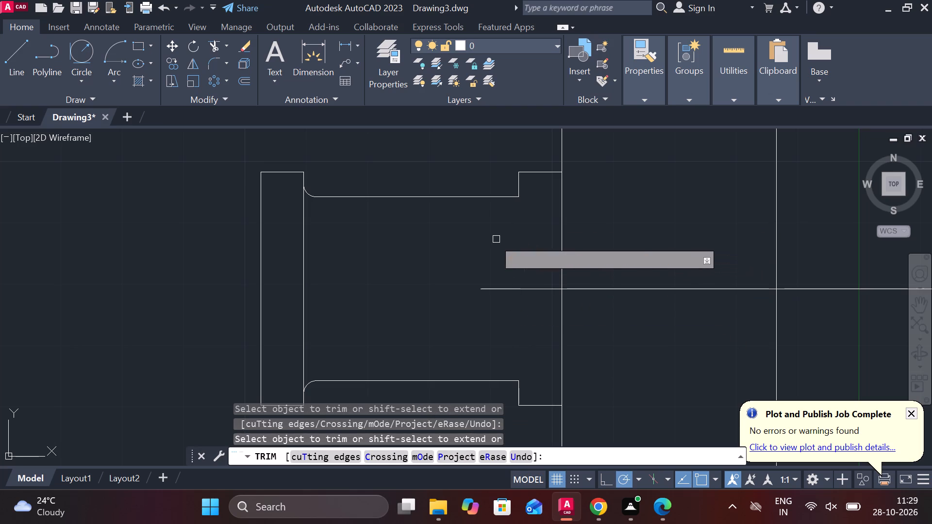
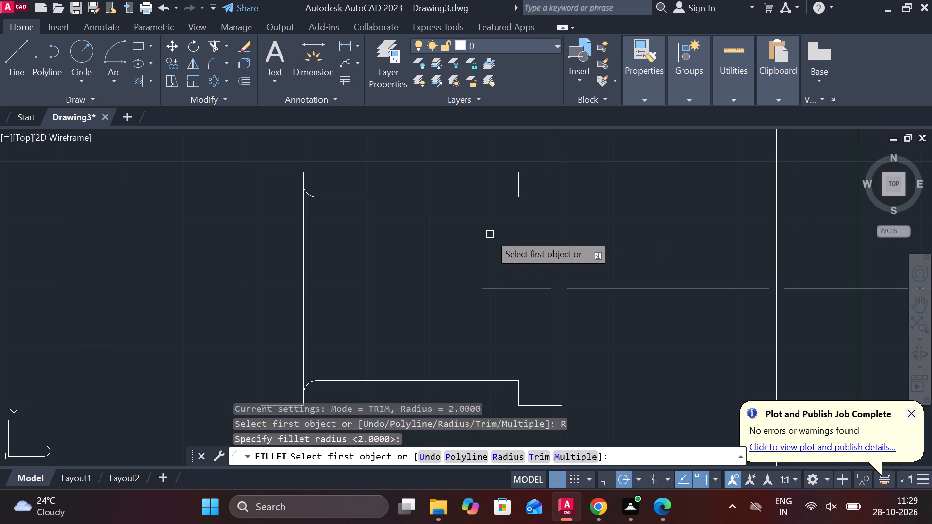
Fillet the boss's upper and lower horizontal lines into the right flange's inner edges with a radius of 2.
click(473, 198)
click(518, 184)
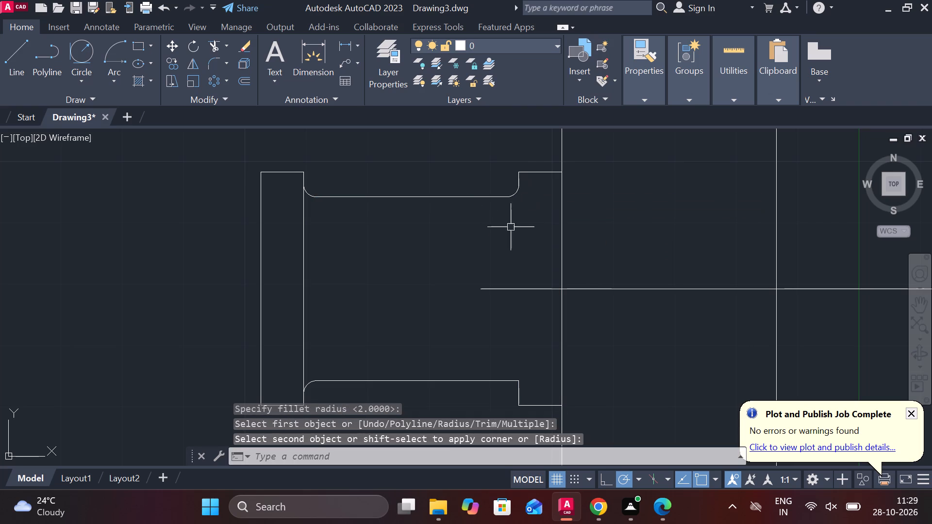
middle_drag(509, 229, 498, 178)
middle_drag(497, 298, 486, 291)
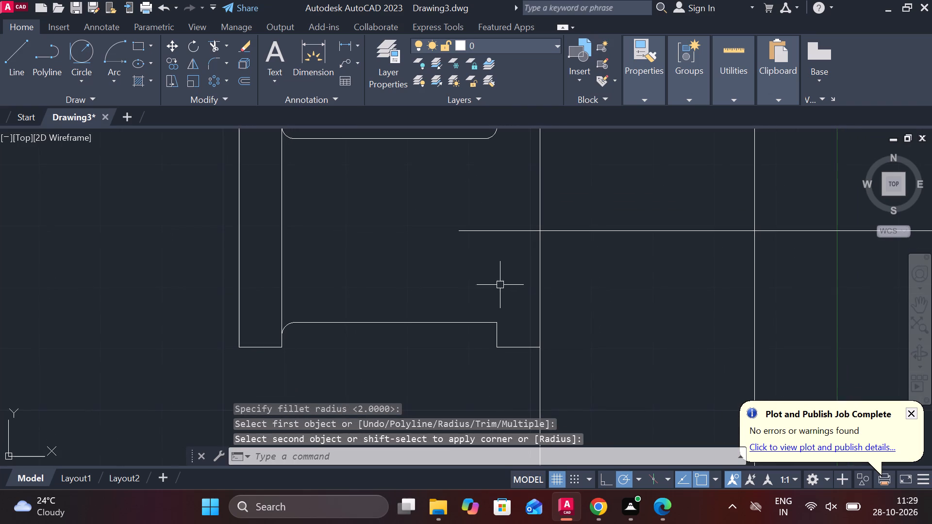
key(space)
click(475, 324)
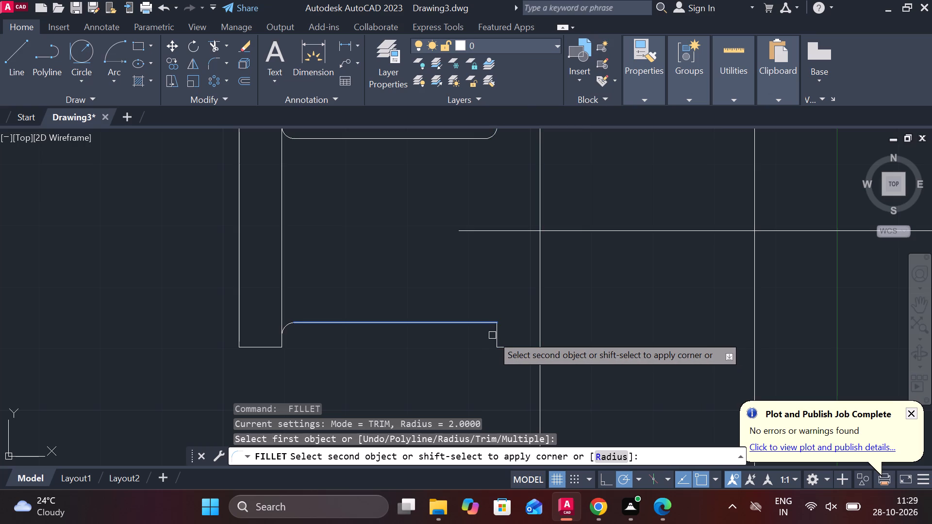
click(493, 335)
key(Escape)
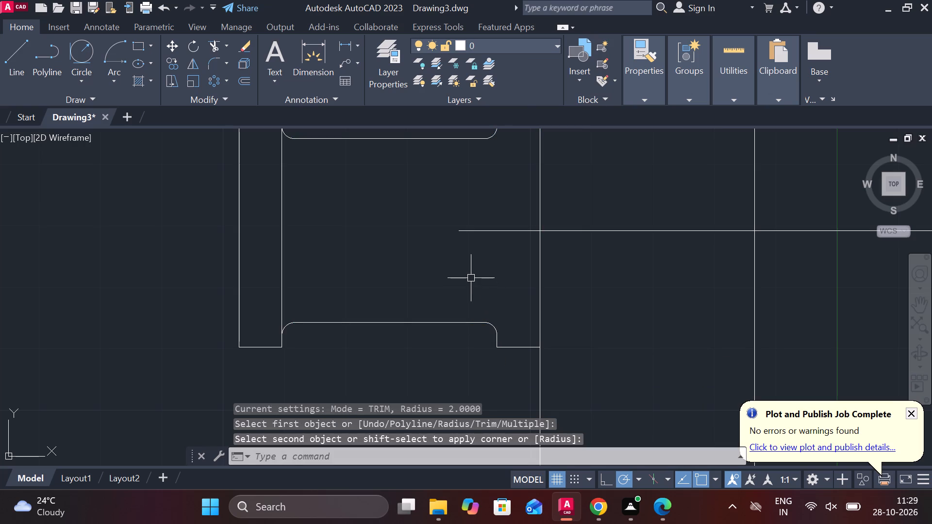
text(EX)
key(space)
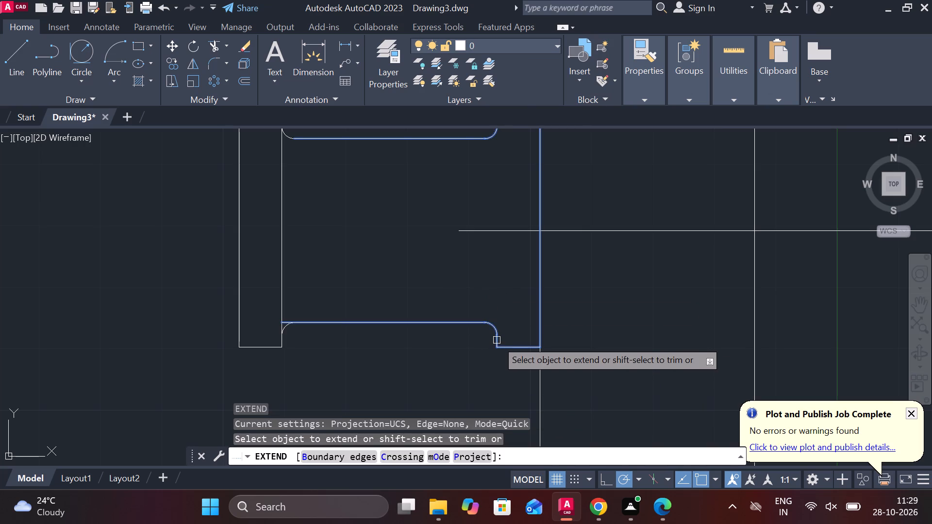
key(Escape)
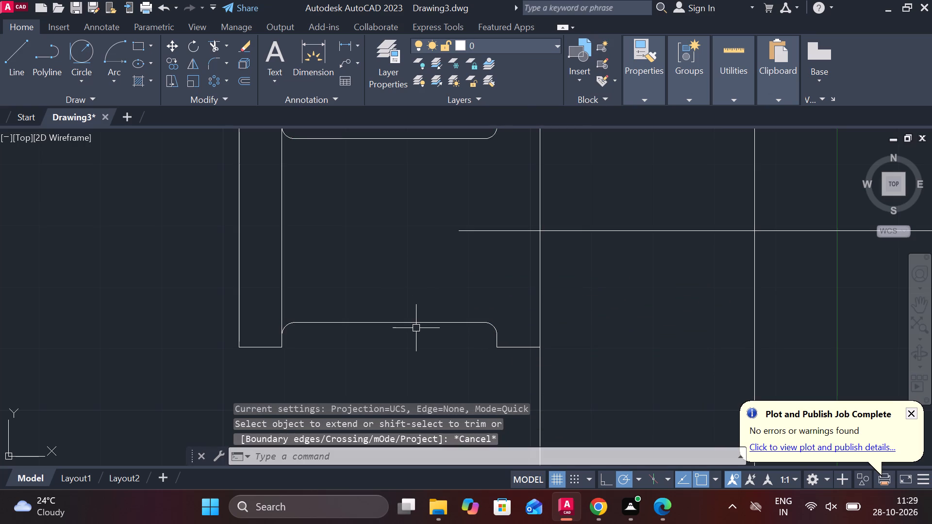
Explode the polyline that forms the boss's horizontal edges, right-hand fillets and right flange.
click(416, 323)
text(EX)
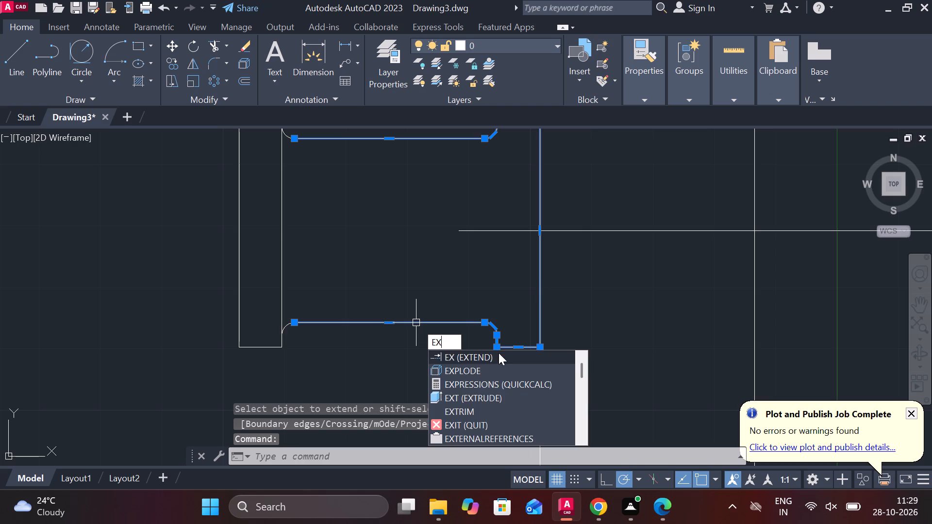
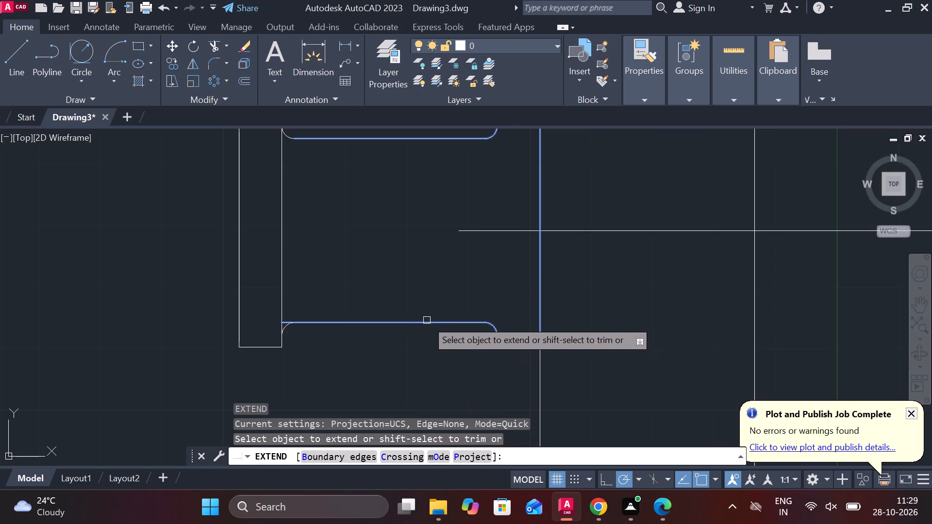
Explode the joined polyline running along the boss's upper and lower horizontal edges, right-hand fillets and right flange.
key(Escape)
text(EX)
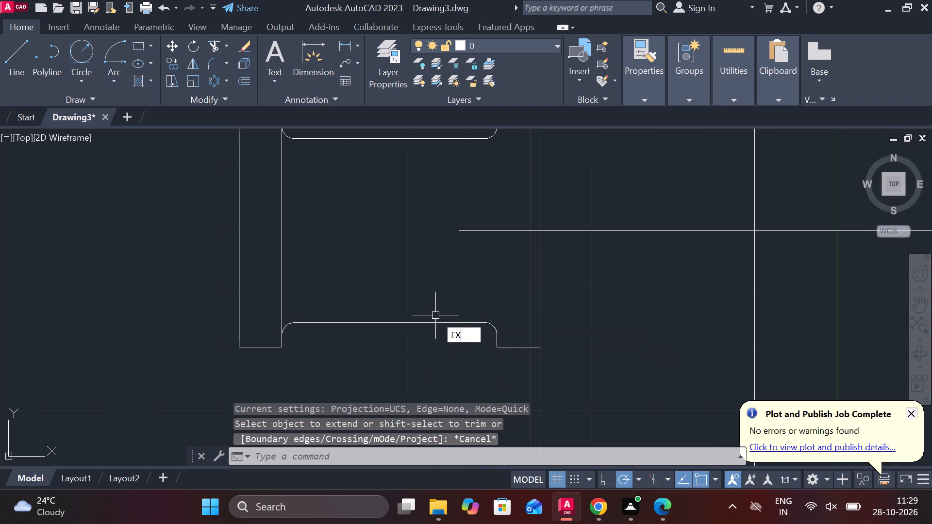
click(471, 362)
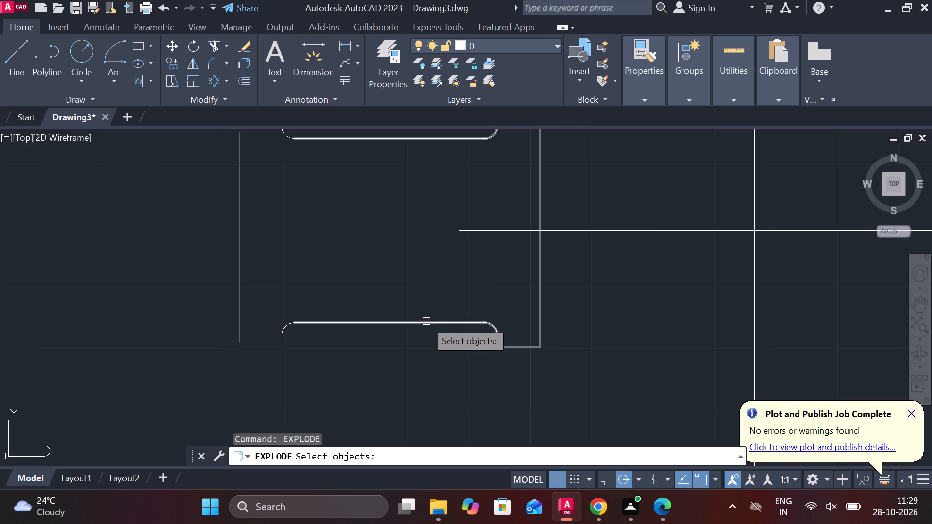
click(426, 321)
text(EX)
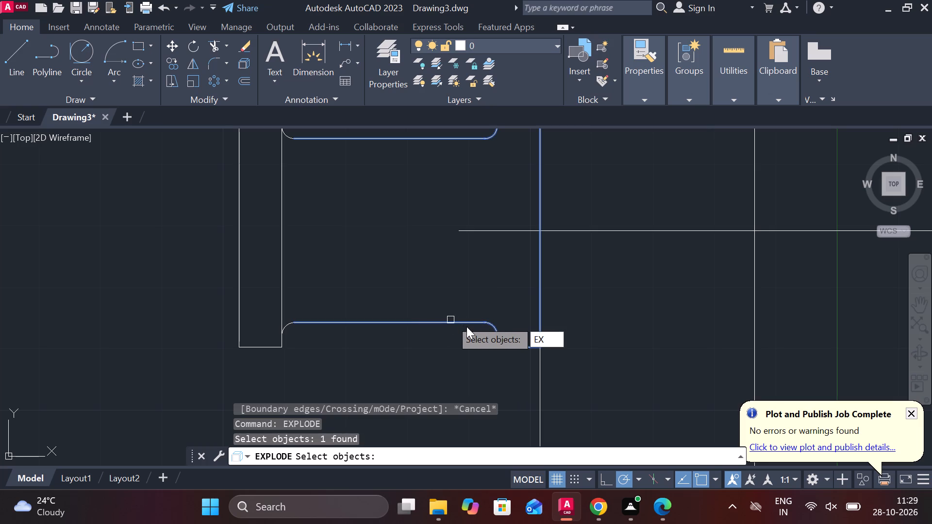
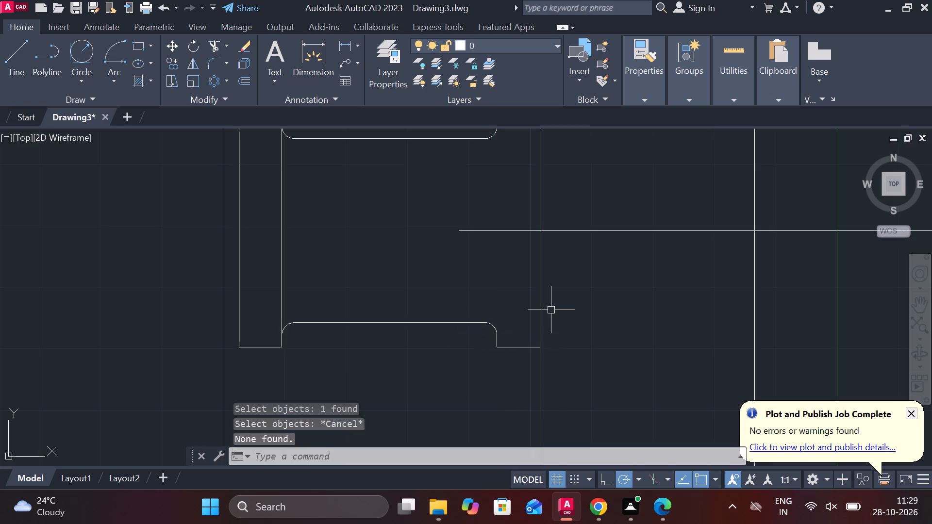
Explode the joined polyline forming the side boss's horizontal edges, right-hand fillets and right flange into separate objects.
key(Escape)
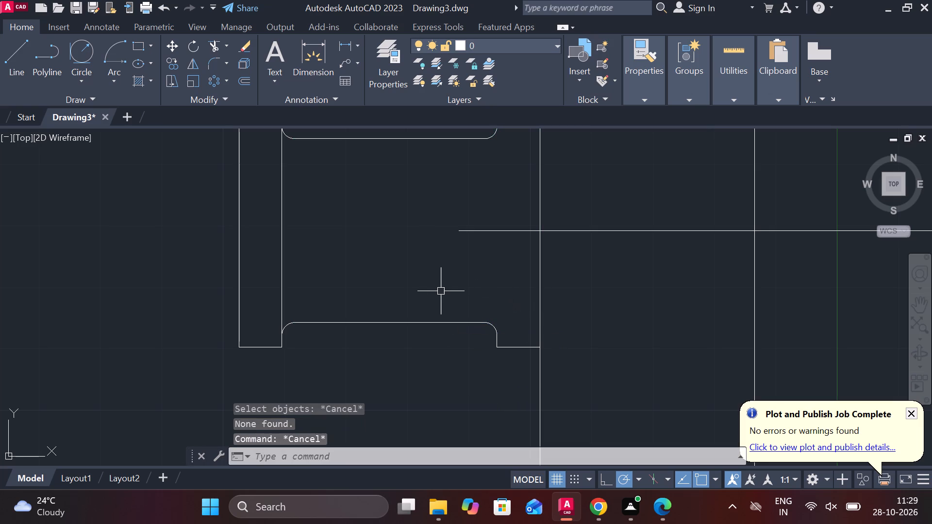
text(EX)
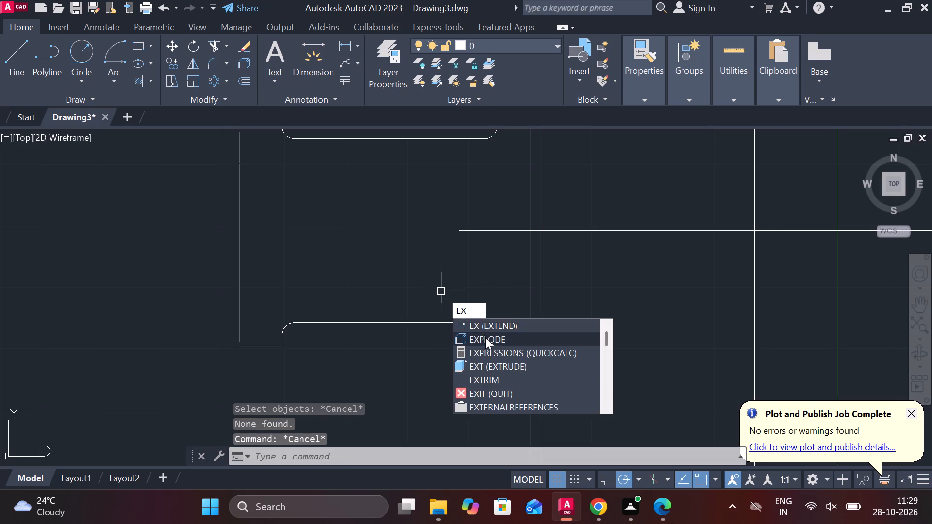
click(485, 337)
click(439, 323)
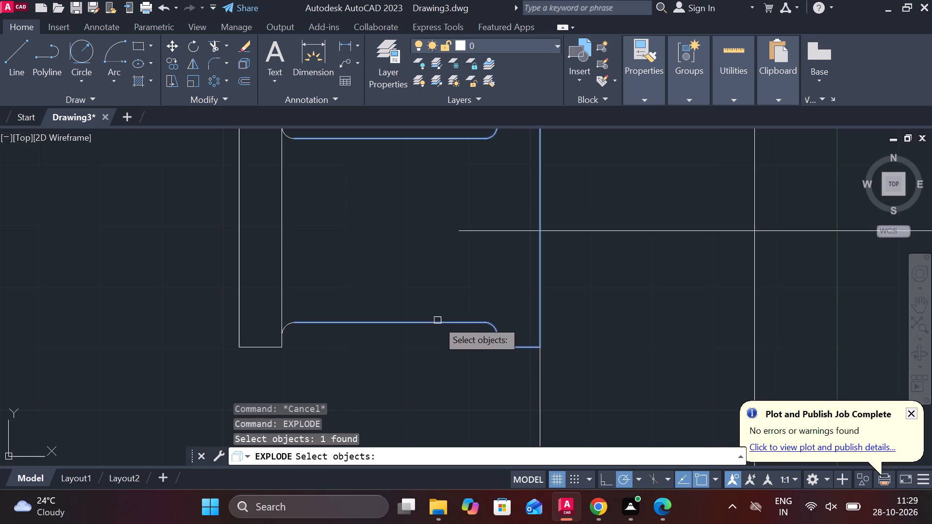
key(Return)
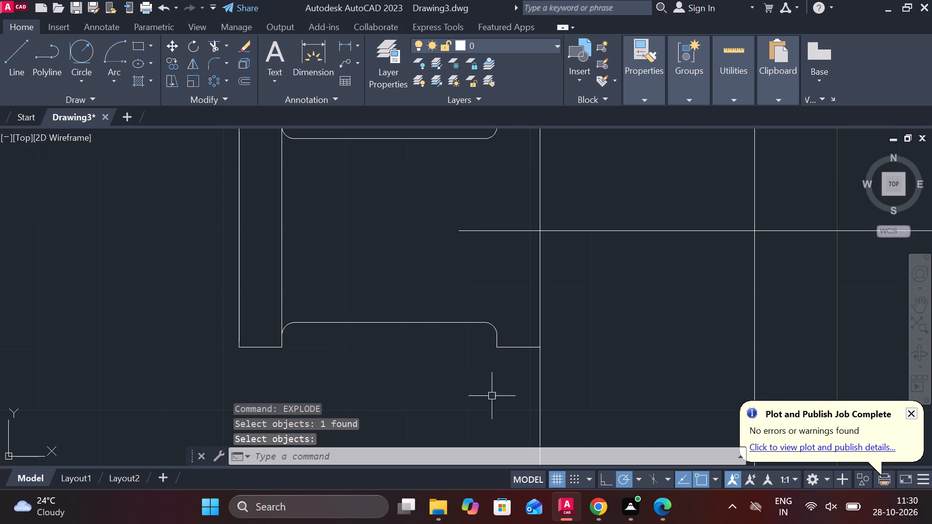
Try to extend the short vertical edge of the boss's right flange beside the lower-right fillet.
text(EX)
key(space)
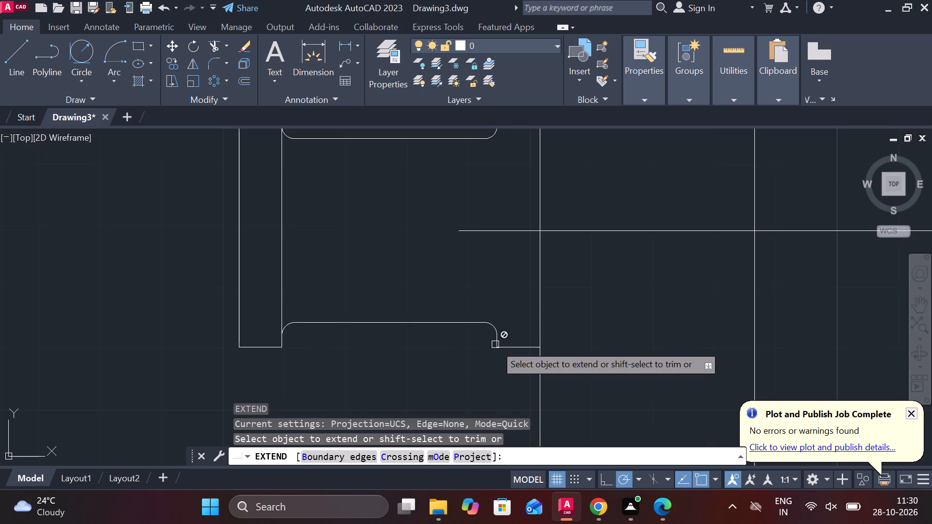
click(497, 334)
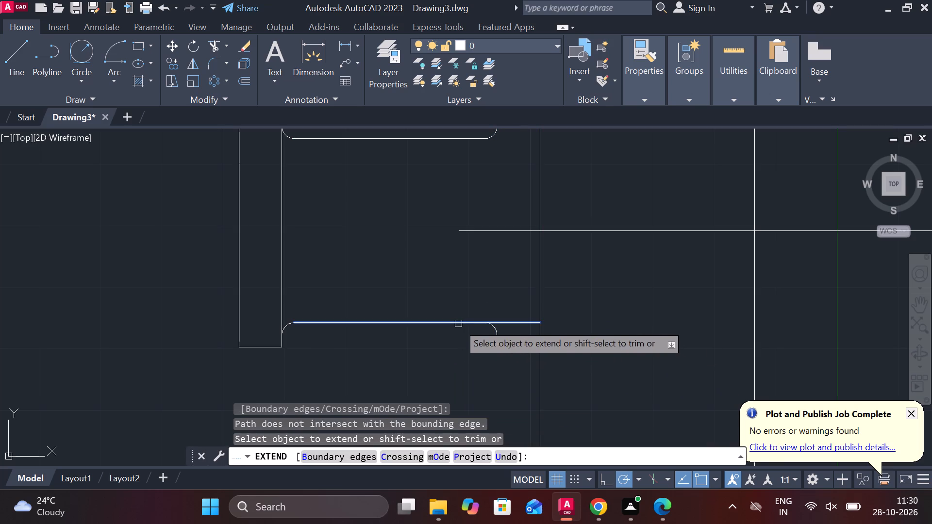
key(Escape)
Draw a vertical line closing the right flange's inner edge, from the upper-right fillet's end to the lower-right fillet's end.
middle_drag(486, 278, 488, 344)
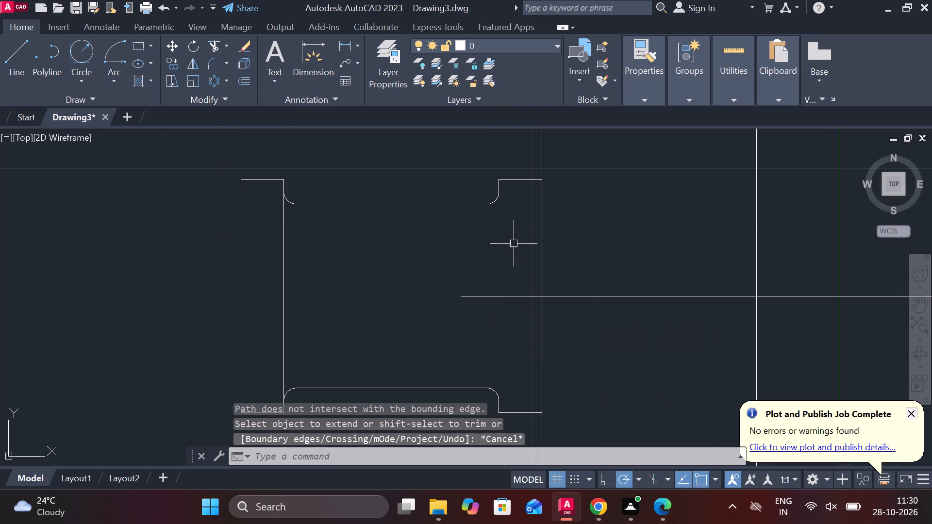
key(l)
key(Return)
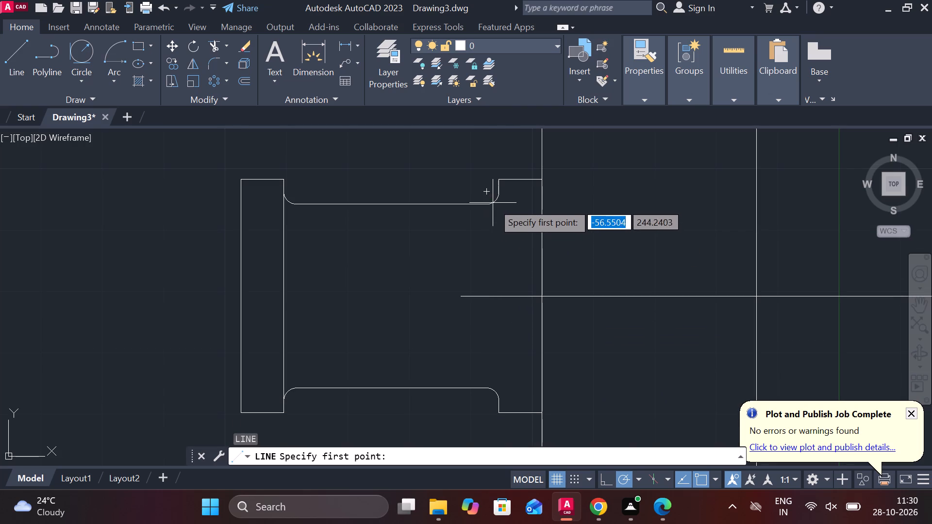
click(501, 195)
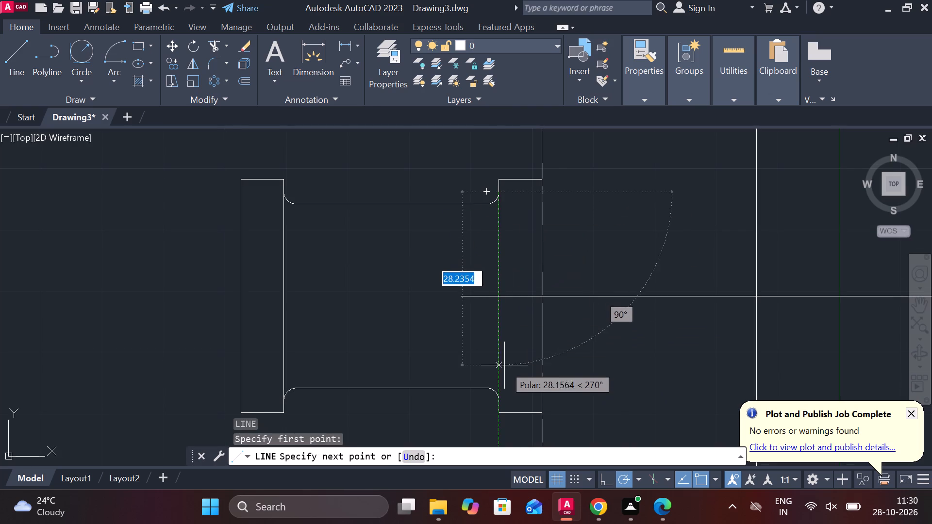
click(500, 404)
key(Escape)
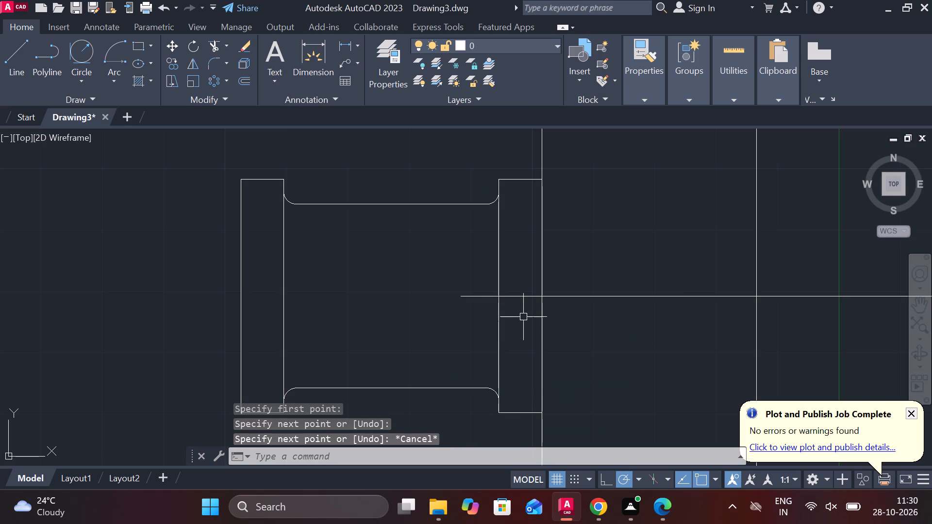
Lengthen the horizontal projection line through the boss so its left end passes beyond the left flange.
scroll(530, 330, down, 2)
click(567, 316)
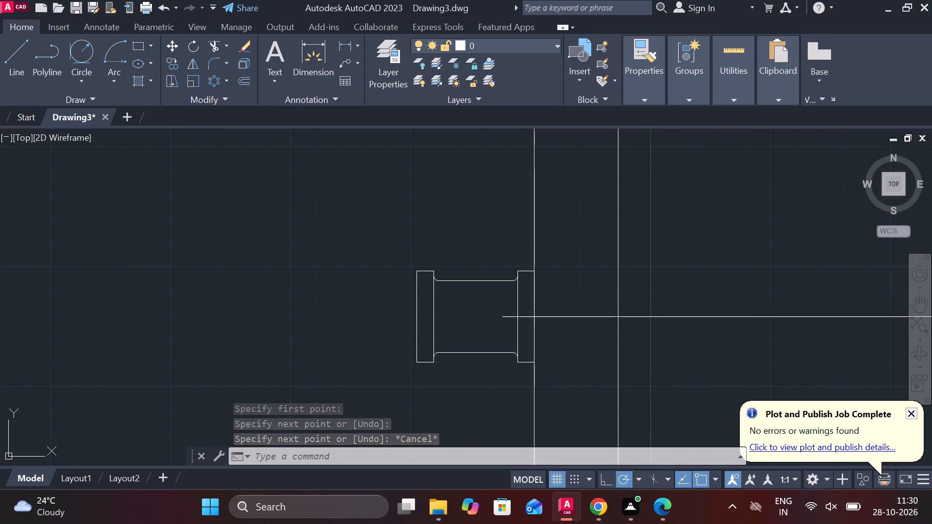
click(552, 353)
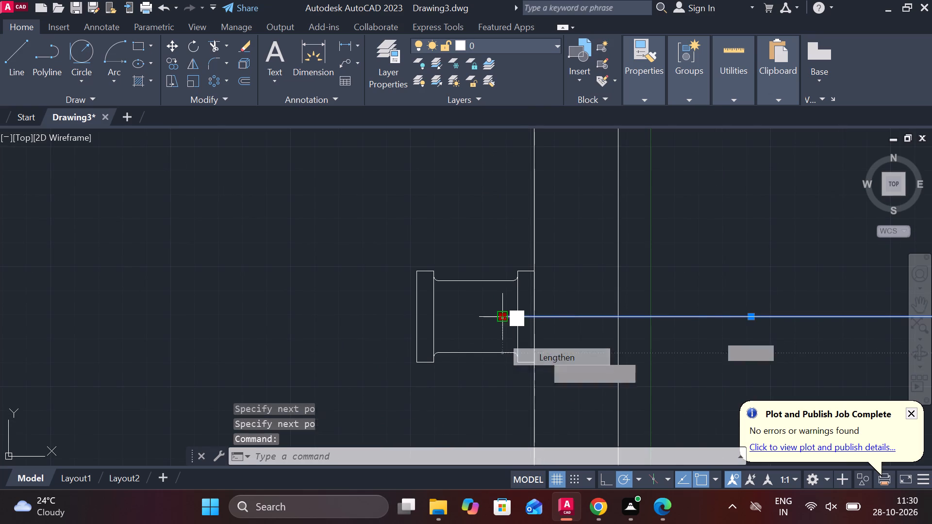
click(374, 338)
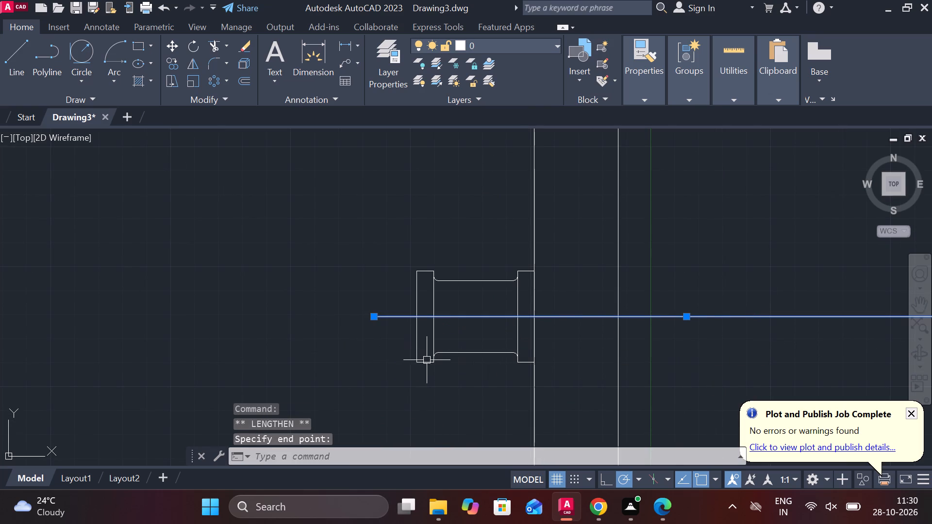
scroll(414, 305, up, 2)
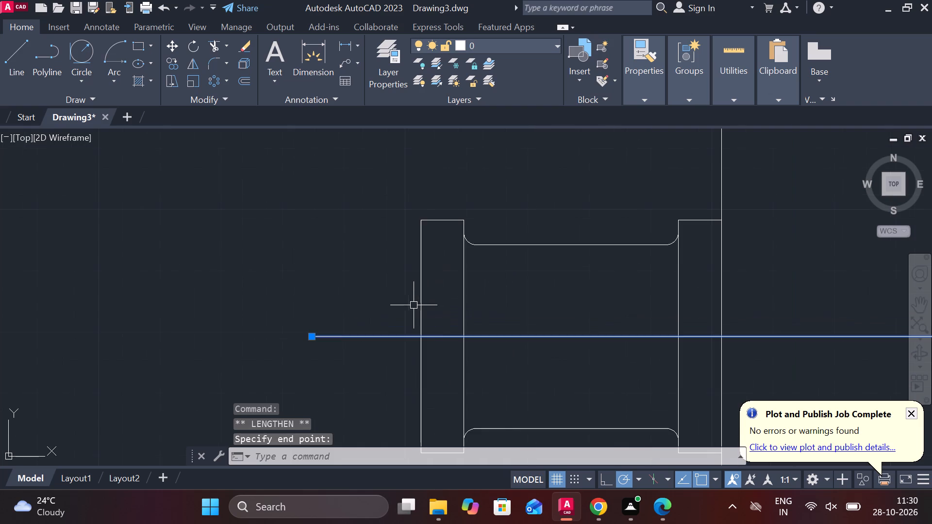
key(Escape)
Fillet the upper and lower outer corners of the boss's left flange with radius 3.
text(F R)
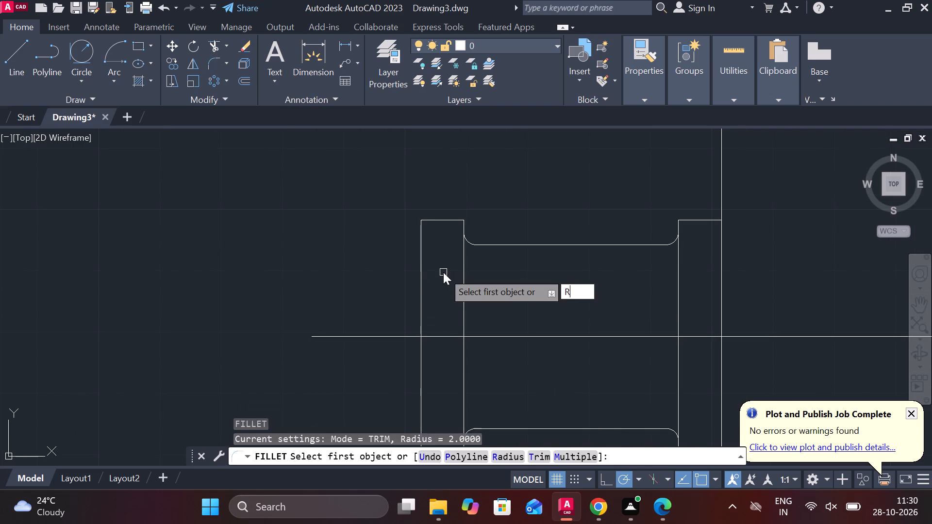
key(space)
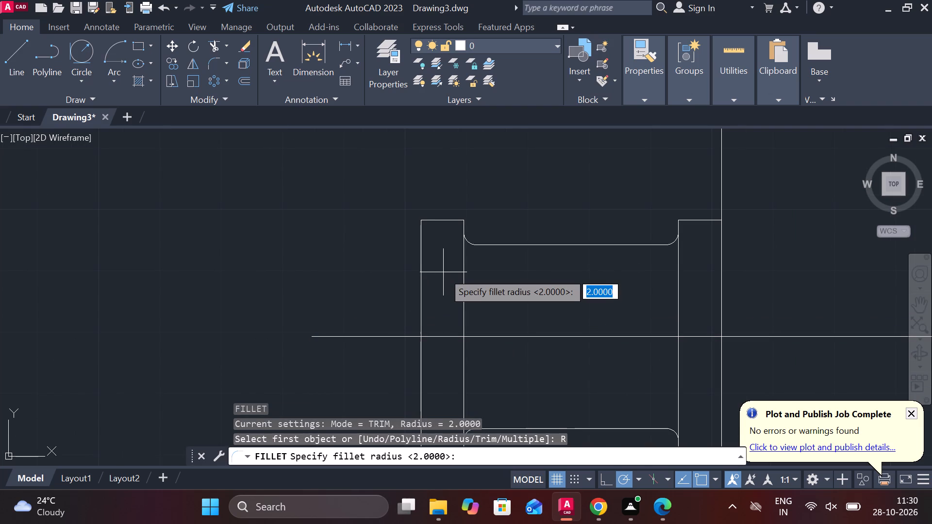
text(3)
key(space)
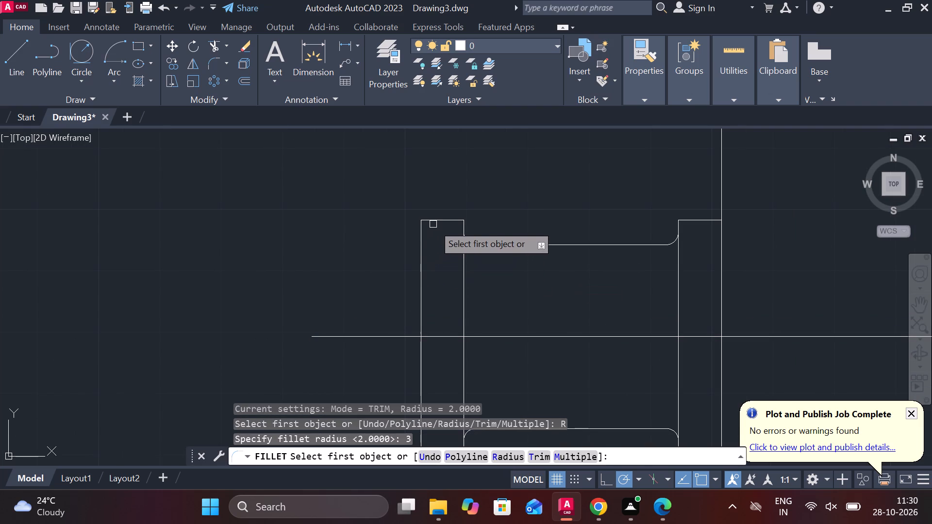
click(436, 221)
click(423, 229)
scroll(443, 283, down, 1)
middle_drag(441, 308, 441, 309)
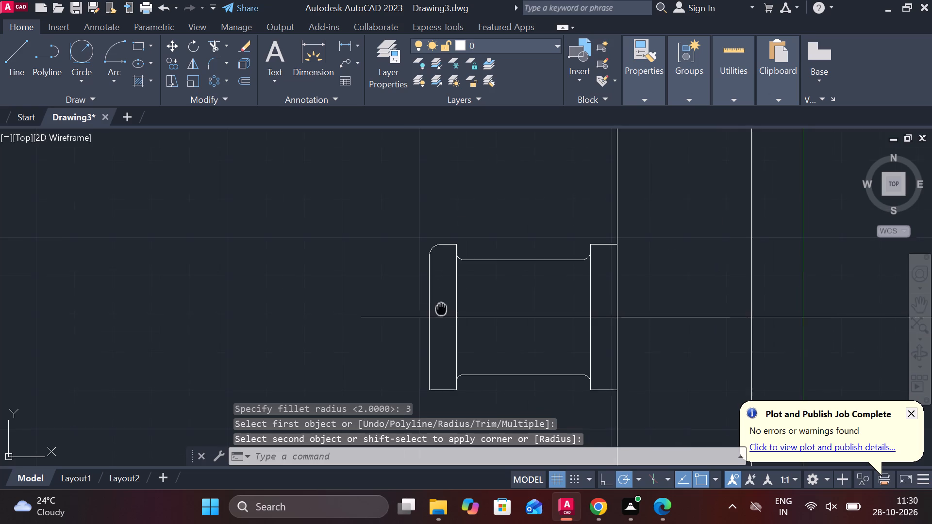
middle_drag(441, 309, 447, 219)
scroll(460, 306, up, 2)
key(space)
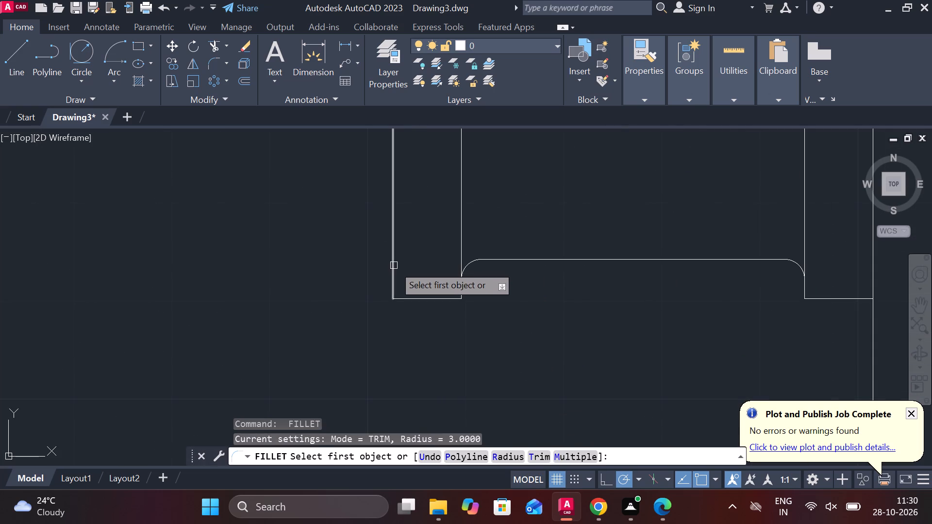
click(394, 265)
click(399, 300)
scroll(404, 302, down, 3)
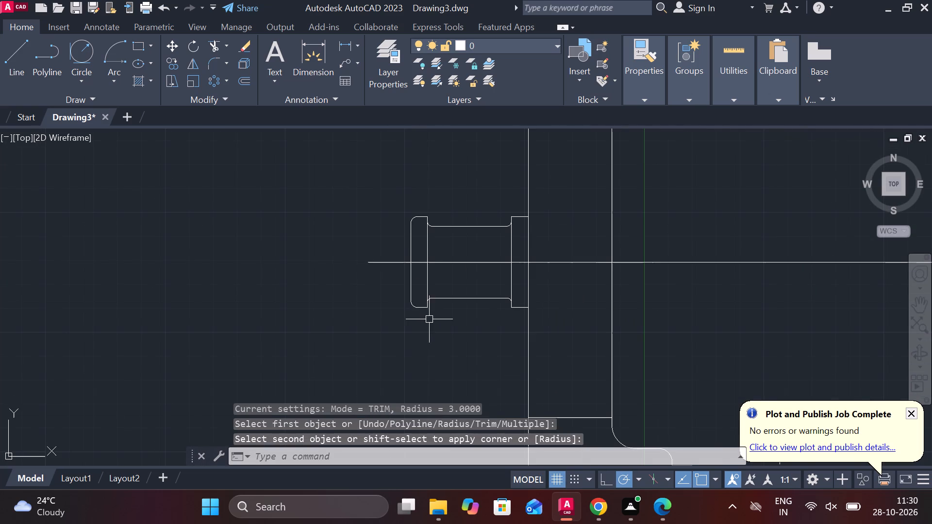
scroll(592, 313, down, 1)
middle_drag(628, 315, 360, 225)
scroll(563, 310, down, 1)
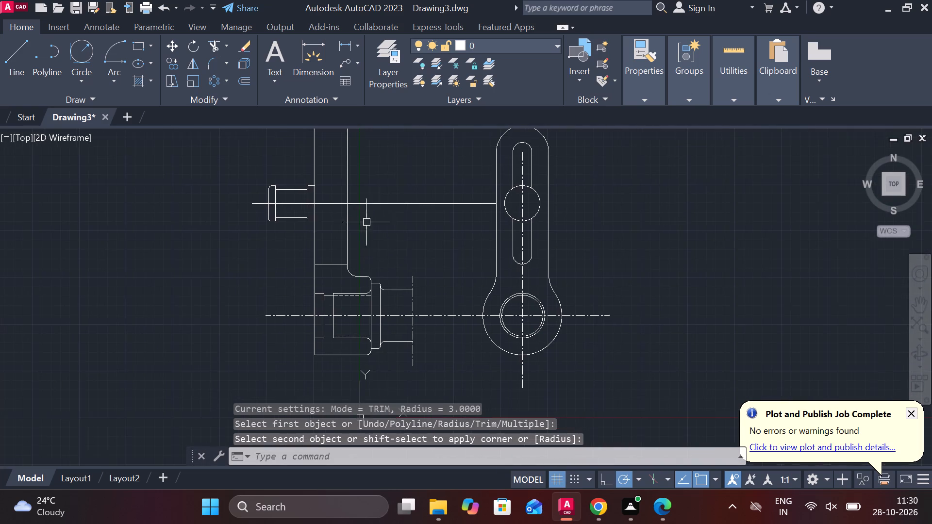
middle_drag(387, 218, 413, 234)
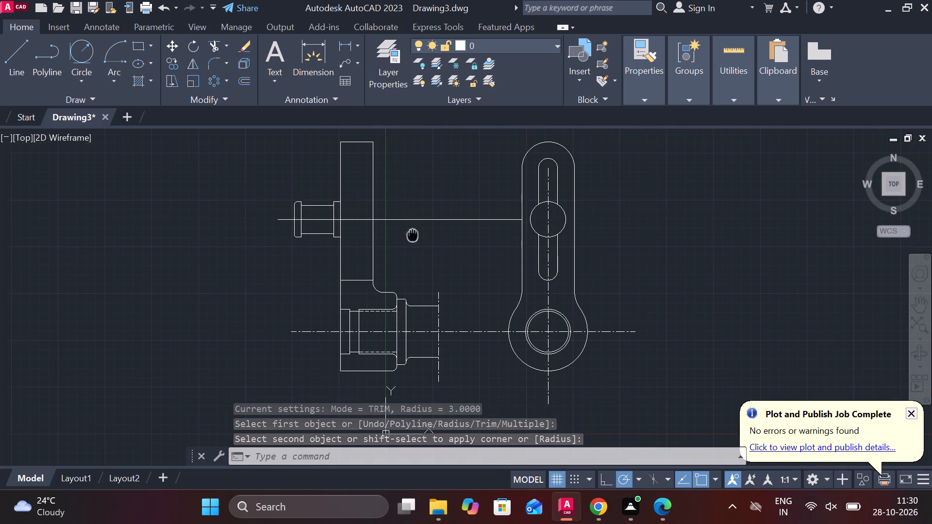
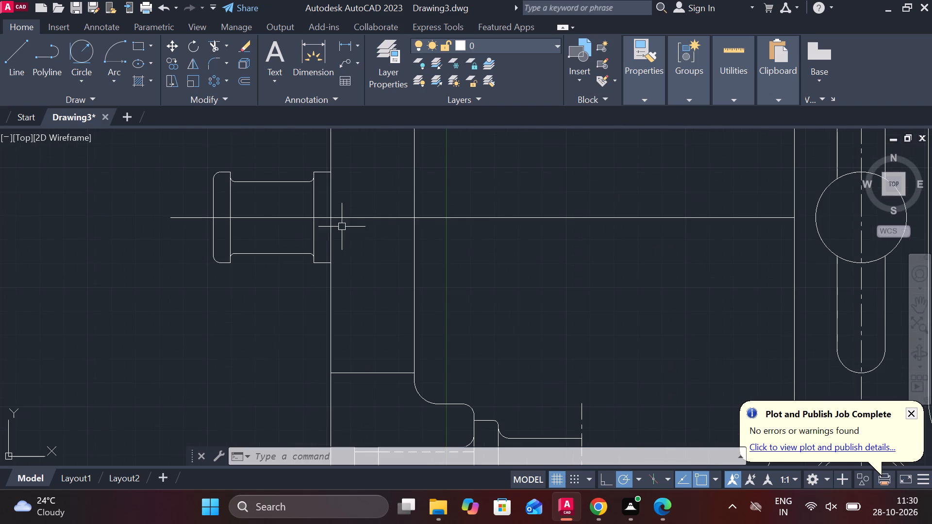
Offset the outer vertical edge of the boss's left flange using the Through option.
middle_drag(354, 240, 405, 251)
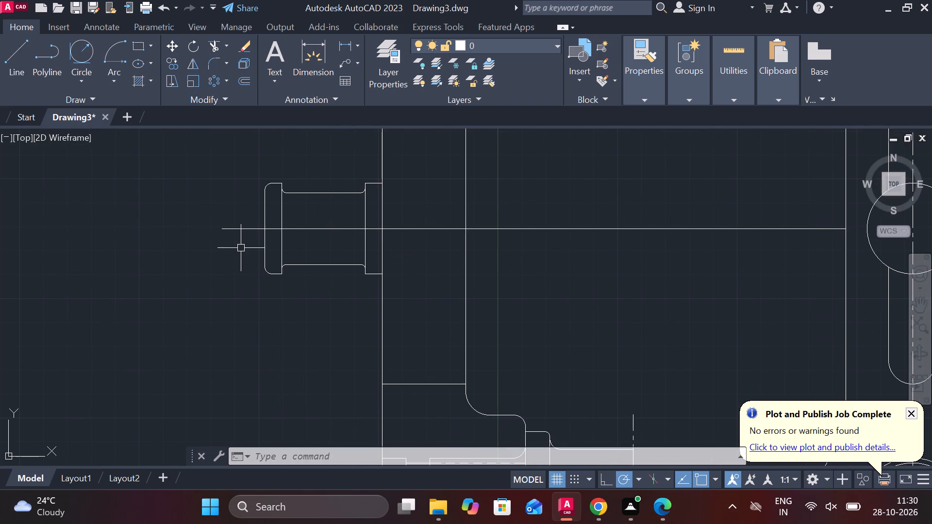
click(261, 247)
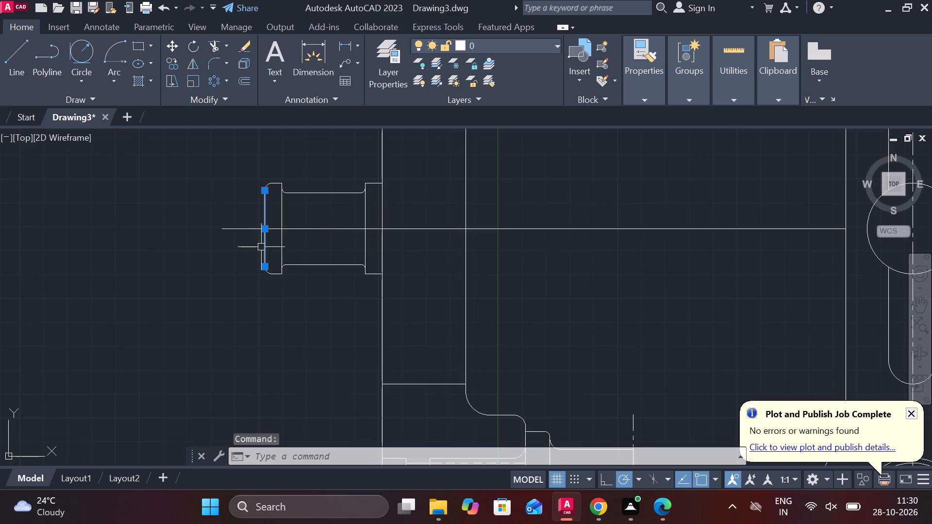
key(o)
key(Return)
key(Return)
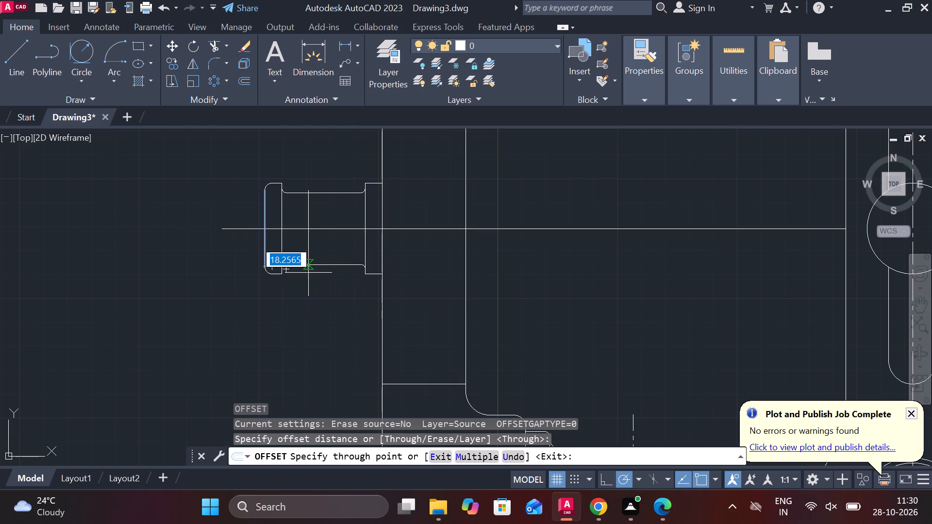
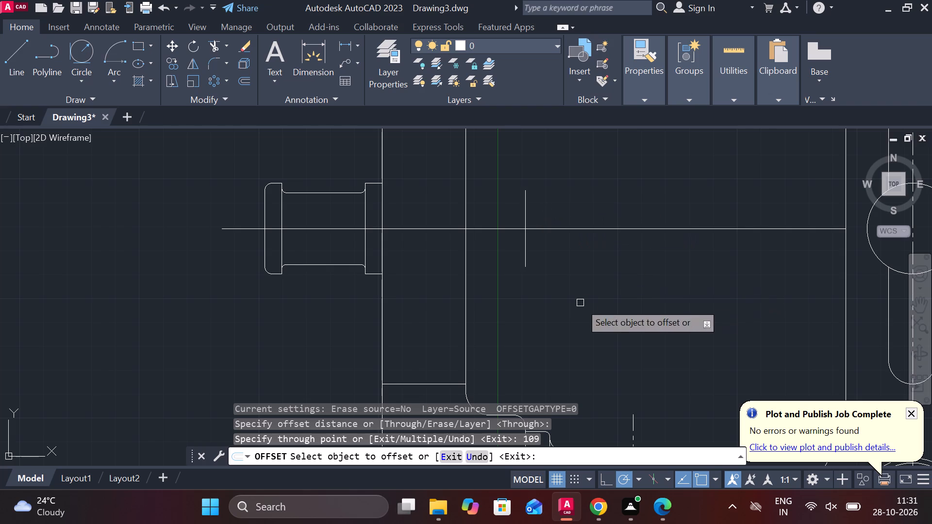
Start a line from a point in the empty space below and to the left of the flanged side boss.
middle_drag(586, 304, 717, 263)
key(Escape)
key(l)
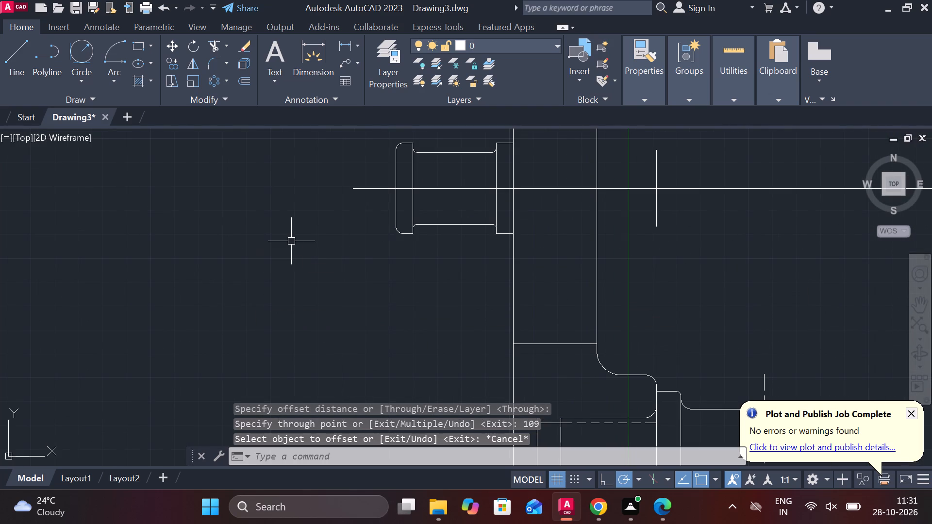
key(Return)
double_click(225, 253)
middle_drag(236, 319, 320, 291)
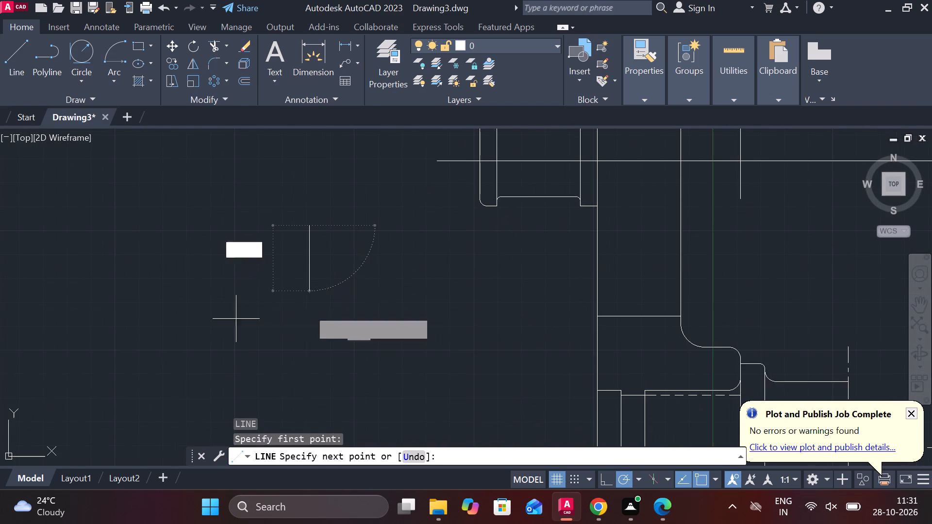
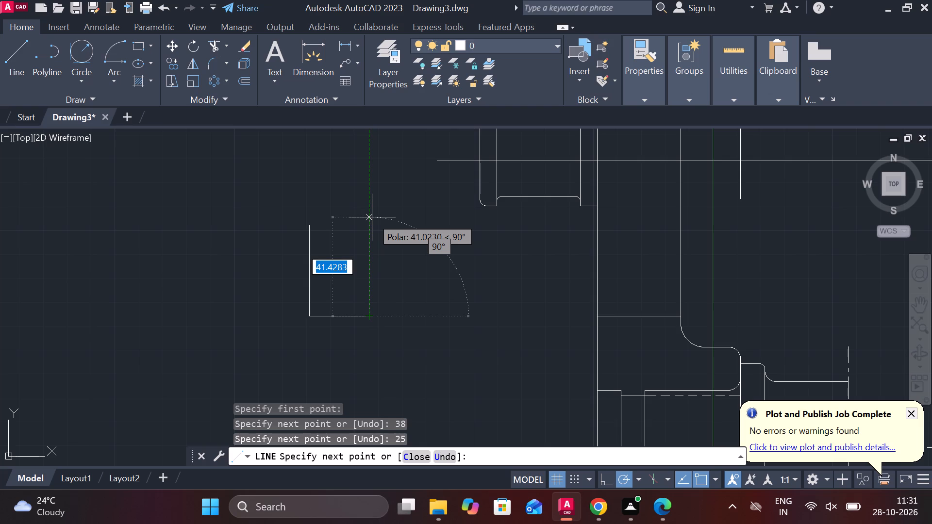
Finish the rectangle with a vertical right side 38 units long and a top edge closing to the left side's upper end.
text(38)
key(Return)
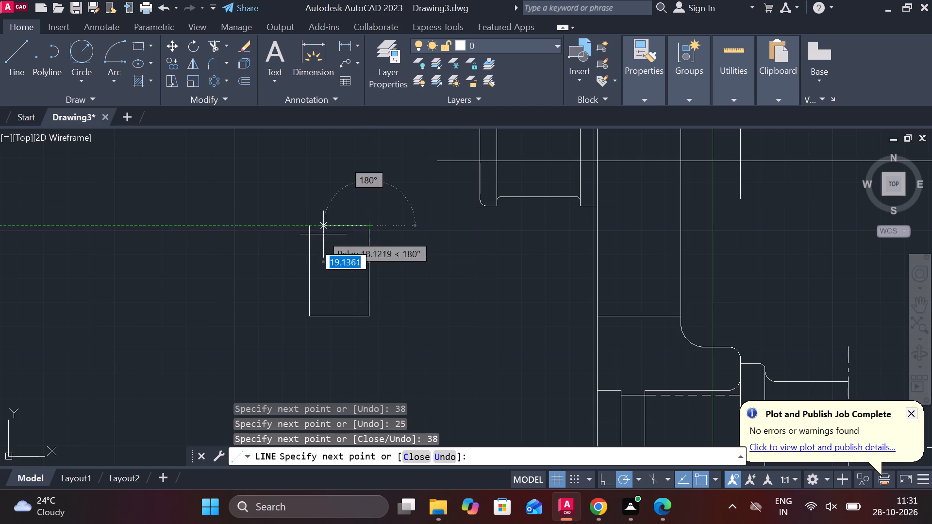
click(309, 229)
key(Escape)
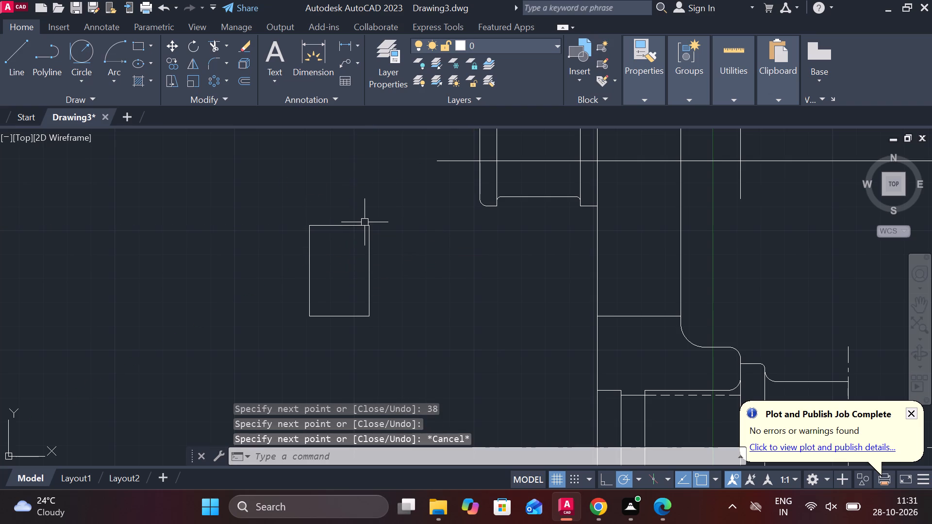
Start a line from the midpoint of the new rectangle's left side.
key(l)
key(Return)
click(313, 271)
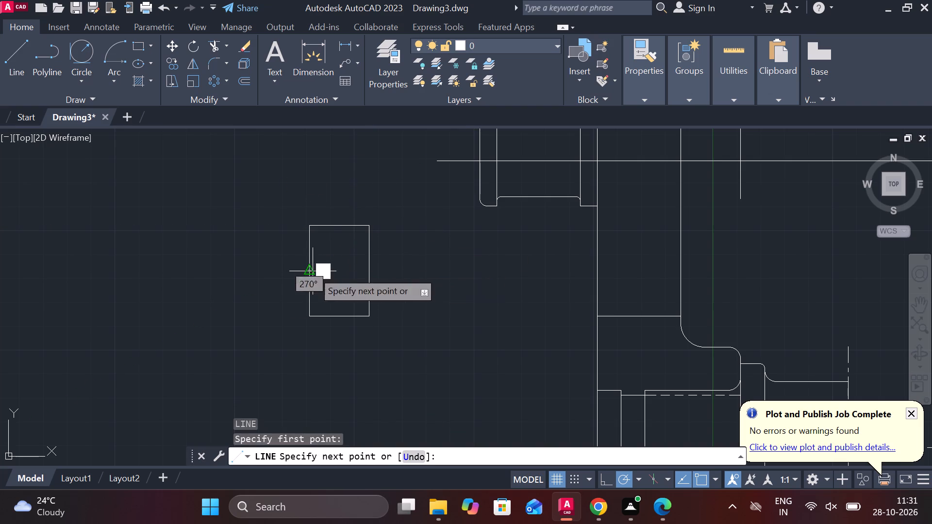
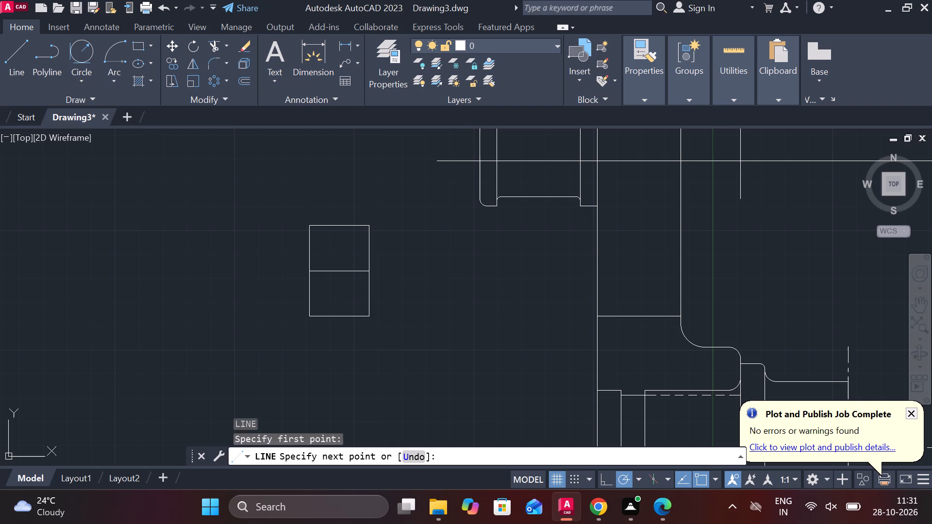
Finish the horizontal line across the middle of the rectangle, ending it on the right side.
key(Escape)
Start an offset of the rectangle's horizontal middle line using the Through option.
scroll(339, 263, up, 2)
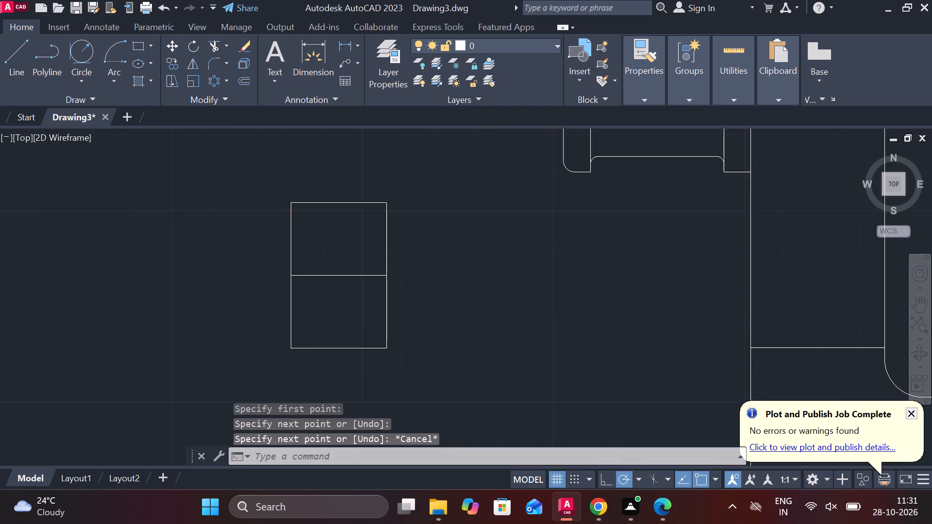
middle_drag(353, 265, 422, 265)
middle_drag(417, 264, 396, 263)
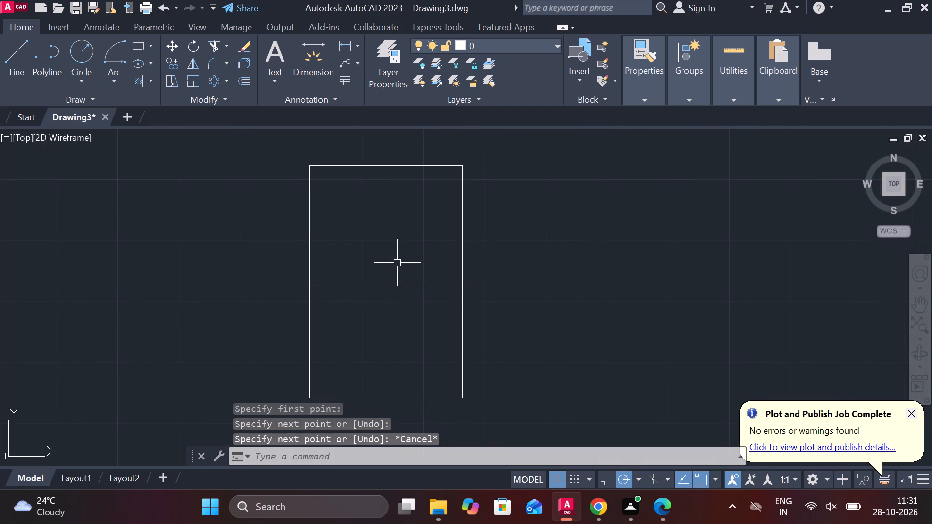
click(392, 285)
key(o)
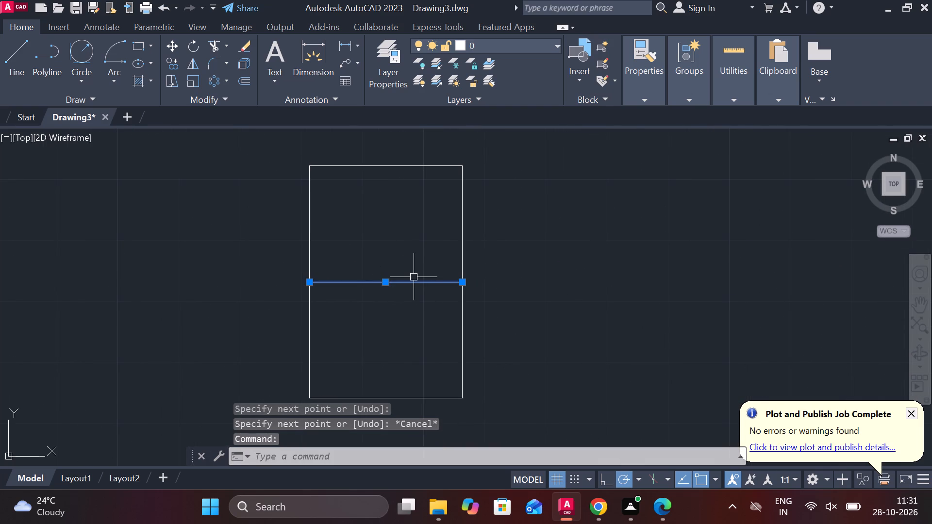
key(Return)
key(Return)
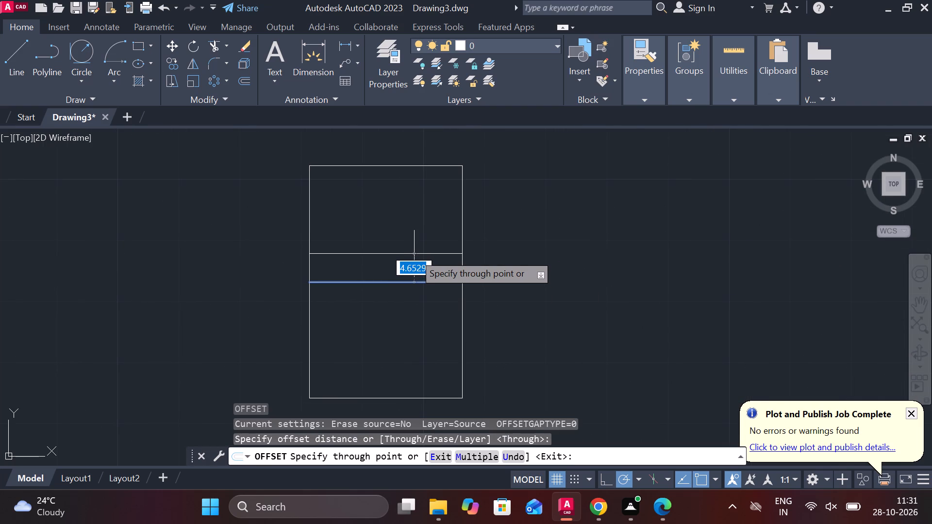
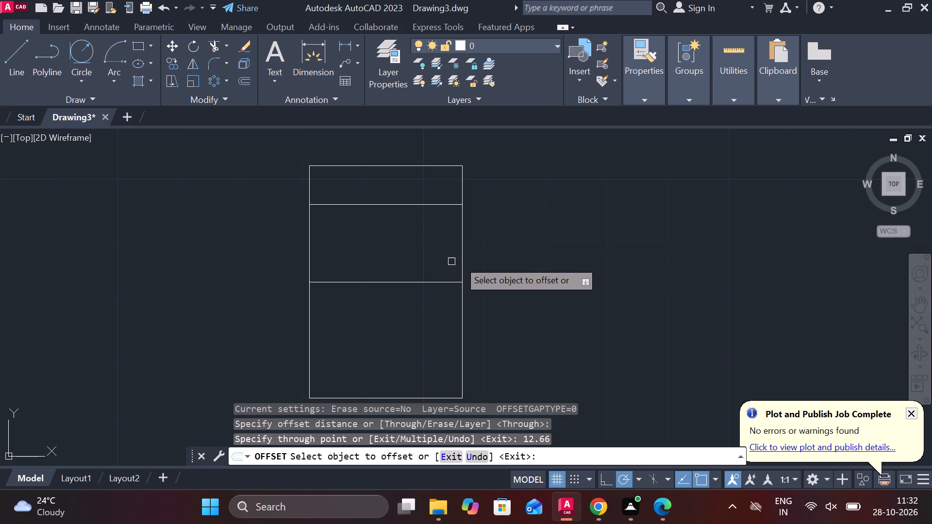
Offset the rectangle's horizontal middle line downward by 12.66 to add a line in the lower half.
click(411, 280)
text(12.)
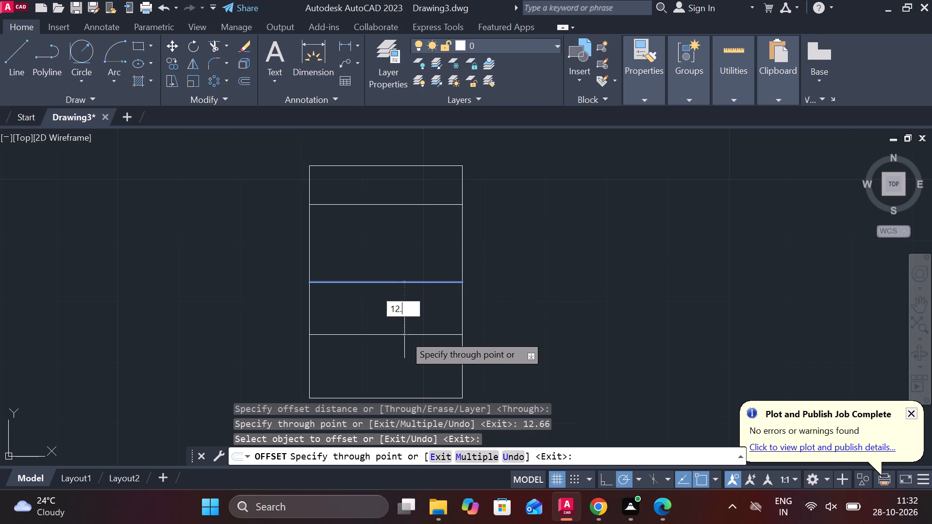
text(66)
key(space)
middle_drag(497, 342, 475, 287)
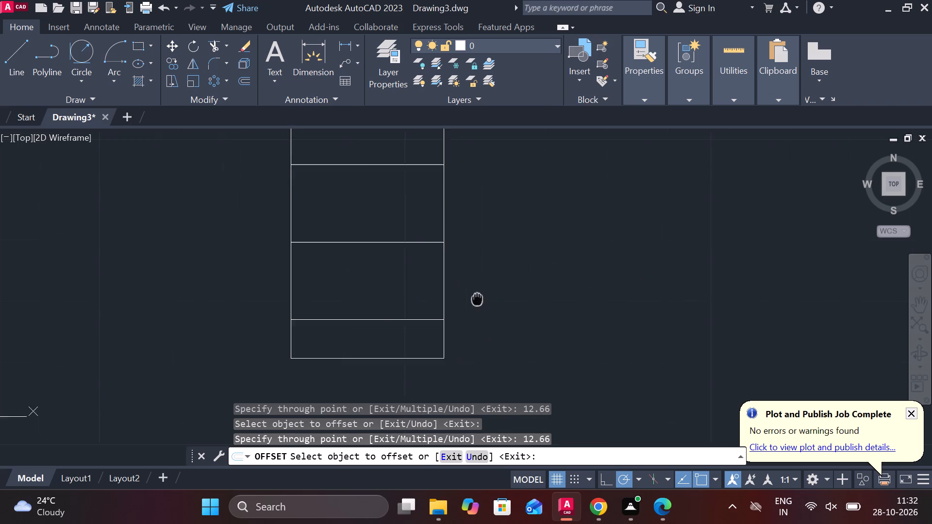
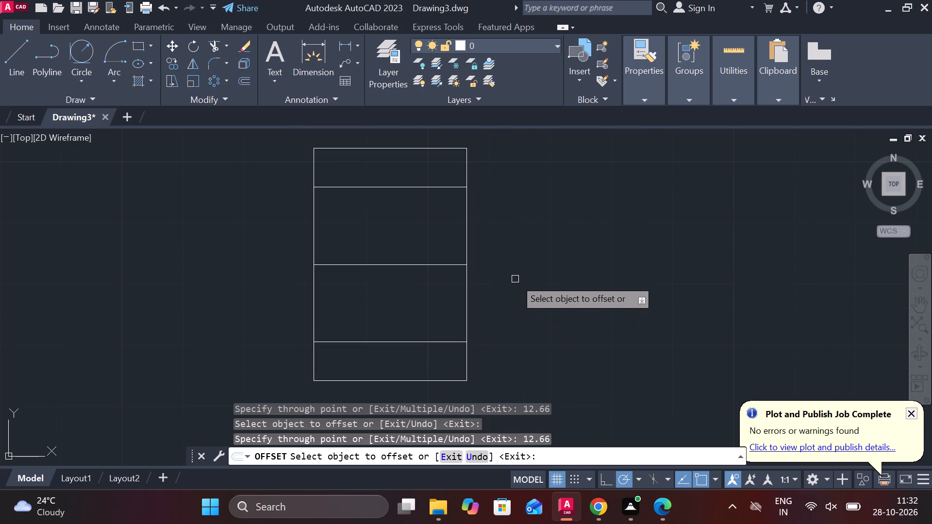
Undo the two 12.66 offsets of the rectangle's horizontal middle line.
key(ctrl+z)
key(ctrl+z)
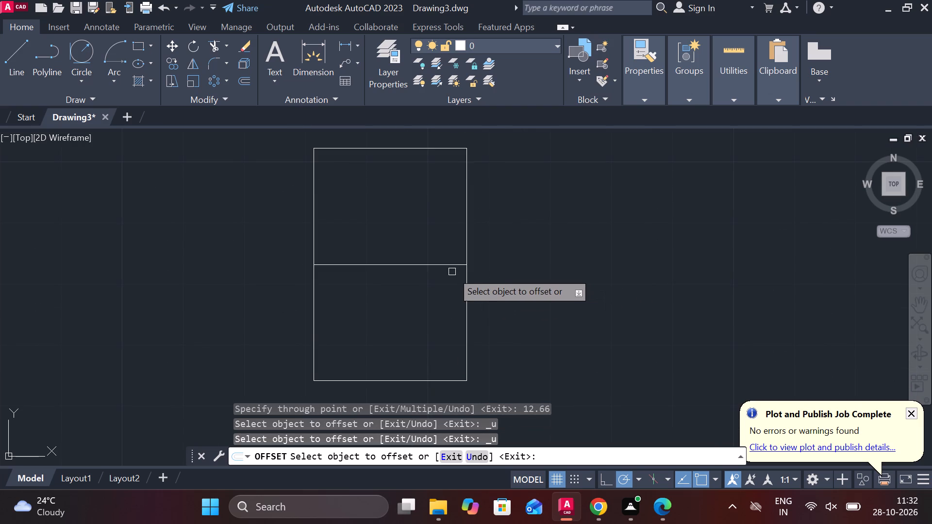
Offset the rectangle's horizontal middle line by 10 upward and by 10 downward.
click(437, 264)
text(10)
key(Return)
click(416, 266)
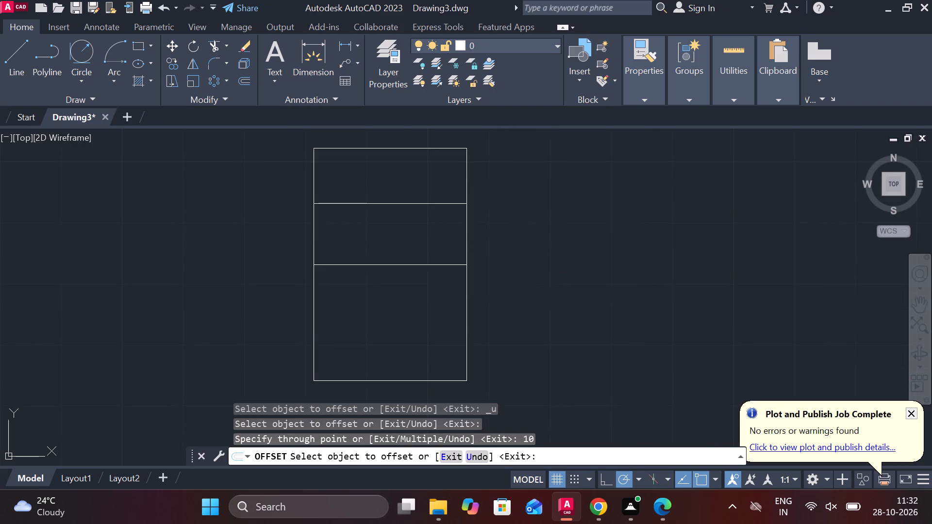
key(1)
key(0)
key(Return)
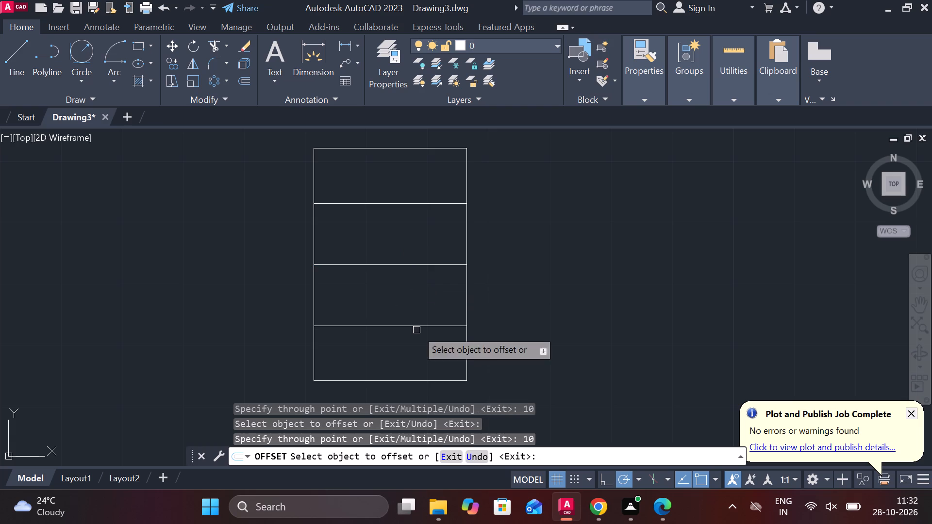
key(Escape)
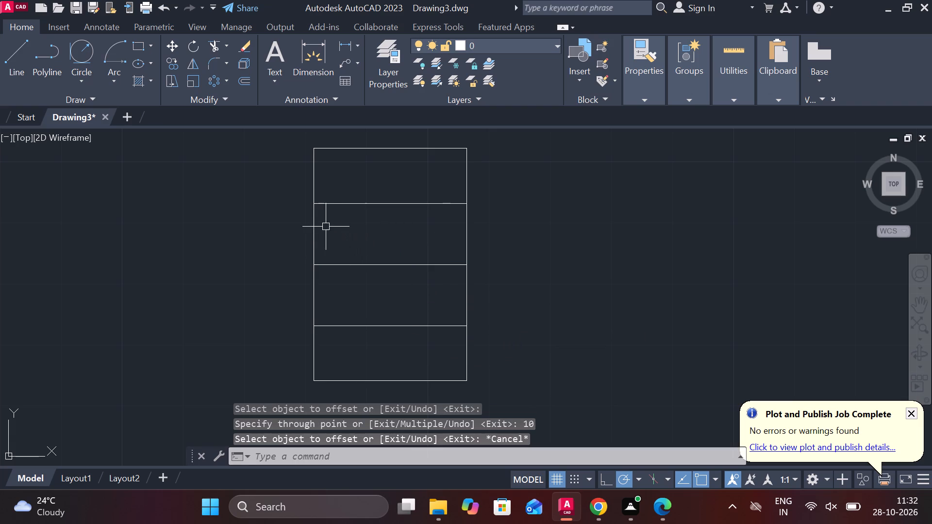
Offset the rectangle's left vertical edge inward using the Through option.
click(311, 221)
key(o)
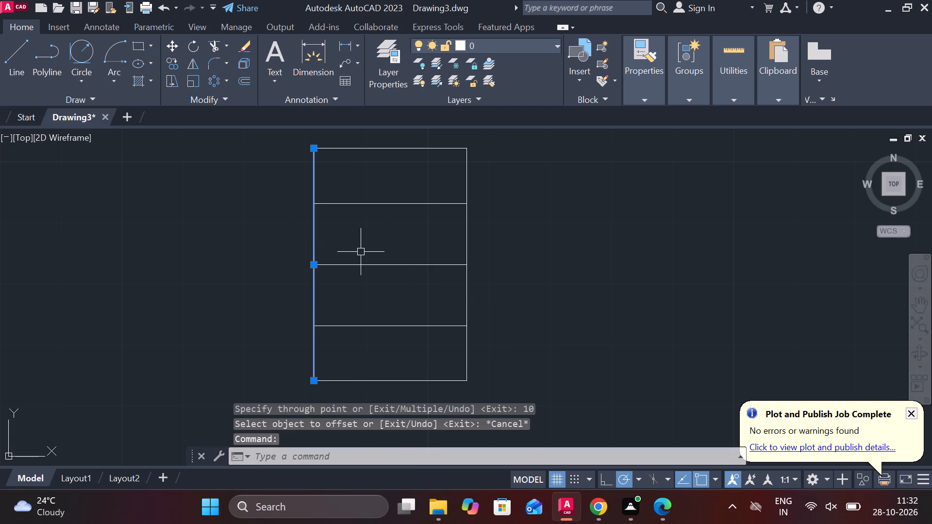
key(Return)
key(Return)
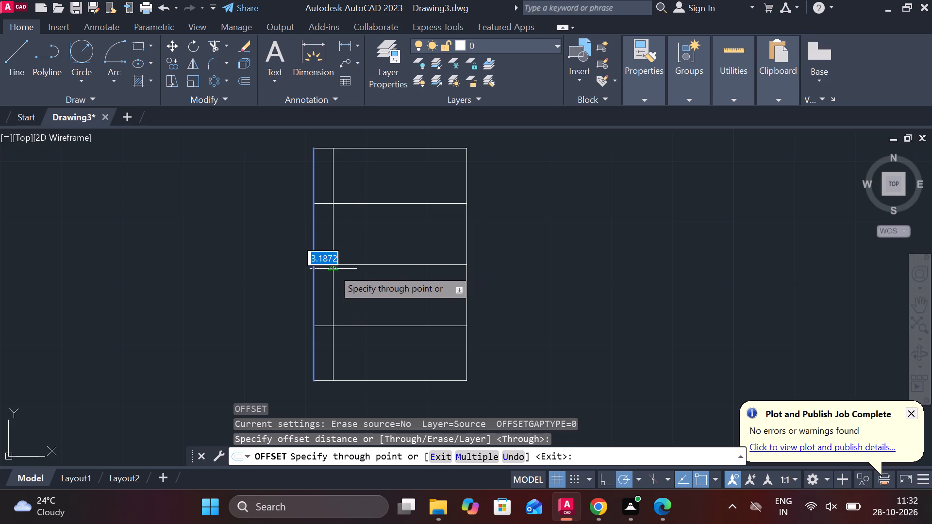
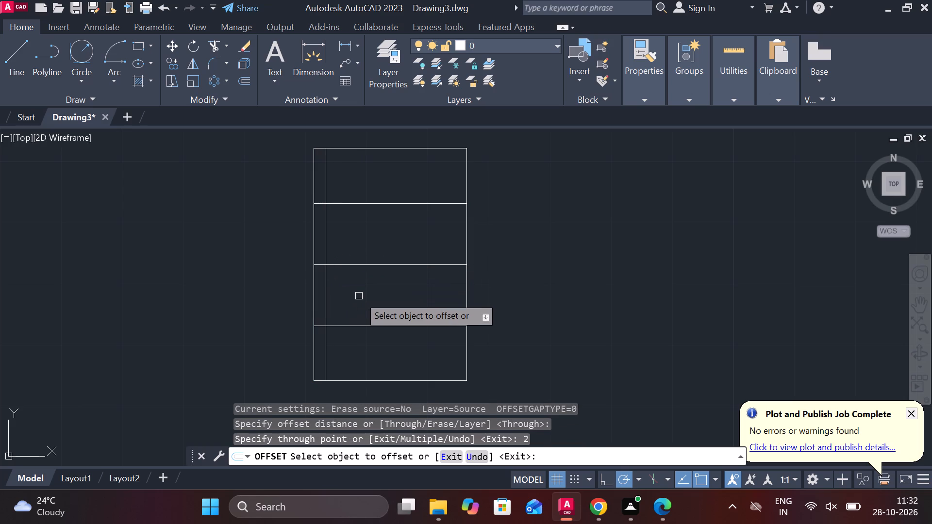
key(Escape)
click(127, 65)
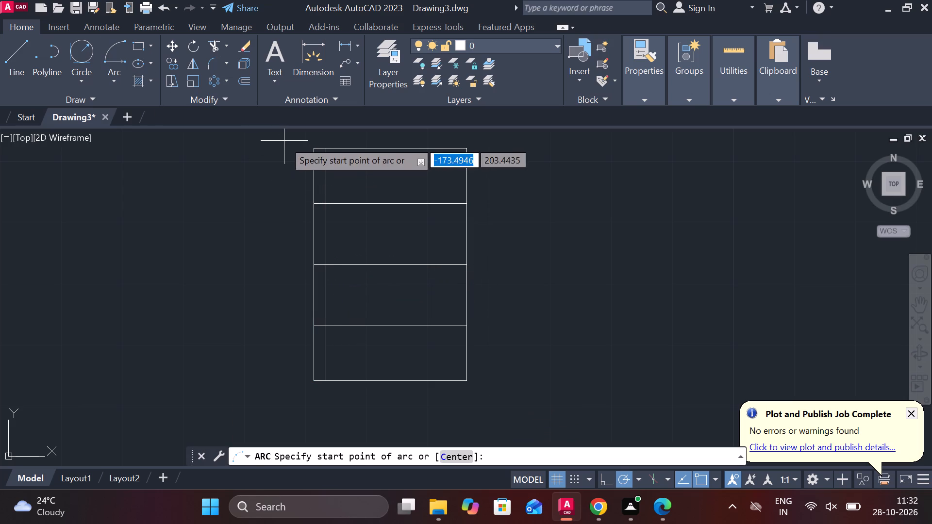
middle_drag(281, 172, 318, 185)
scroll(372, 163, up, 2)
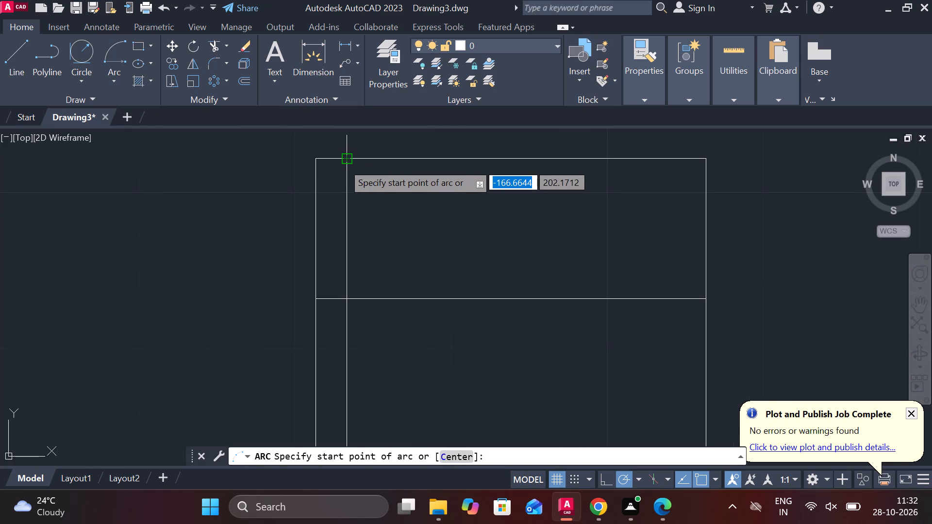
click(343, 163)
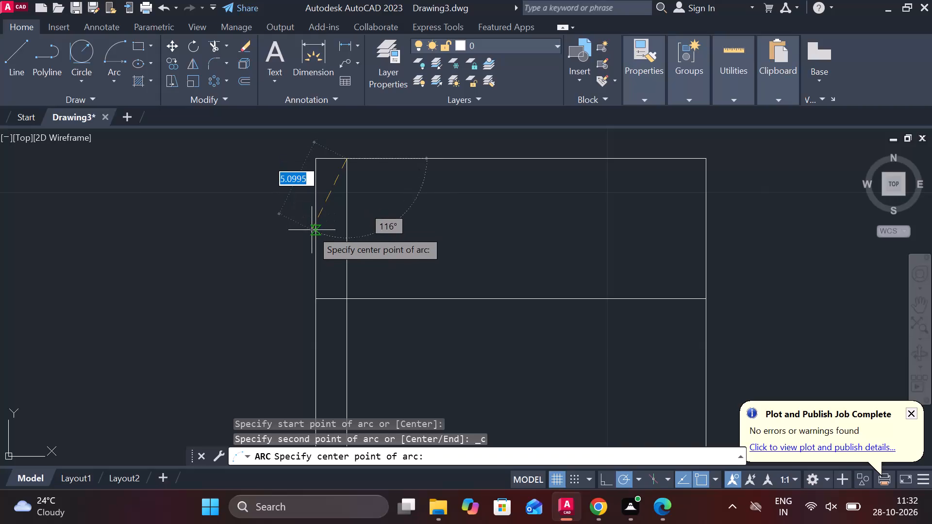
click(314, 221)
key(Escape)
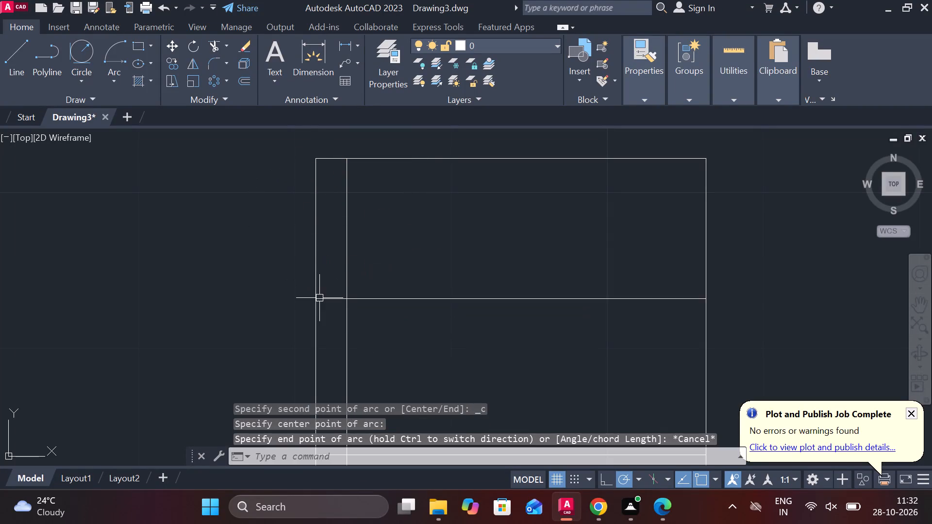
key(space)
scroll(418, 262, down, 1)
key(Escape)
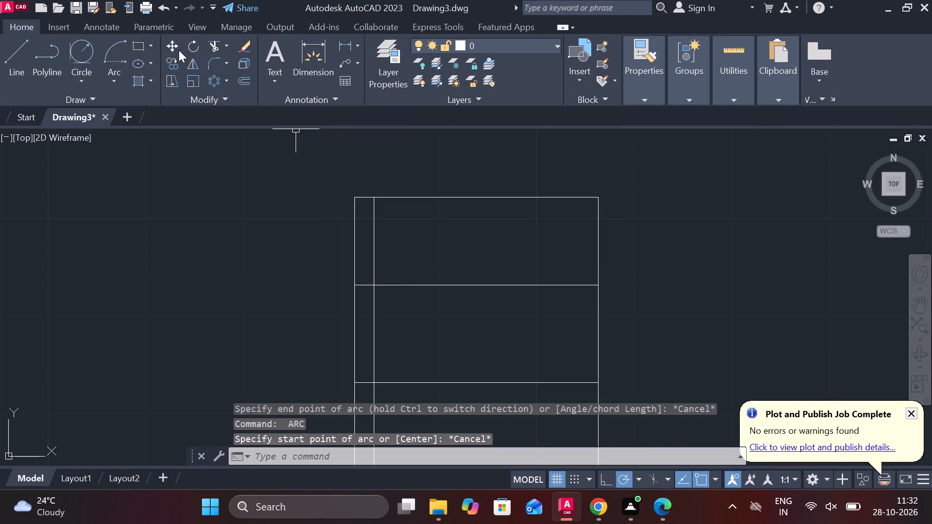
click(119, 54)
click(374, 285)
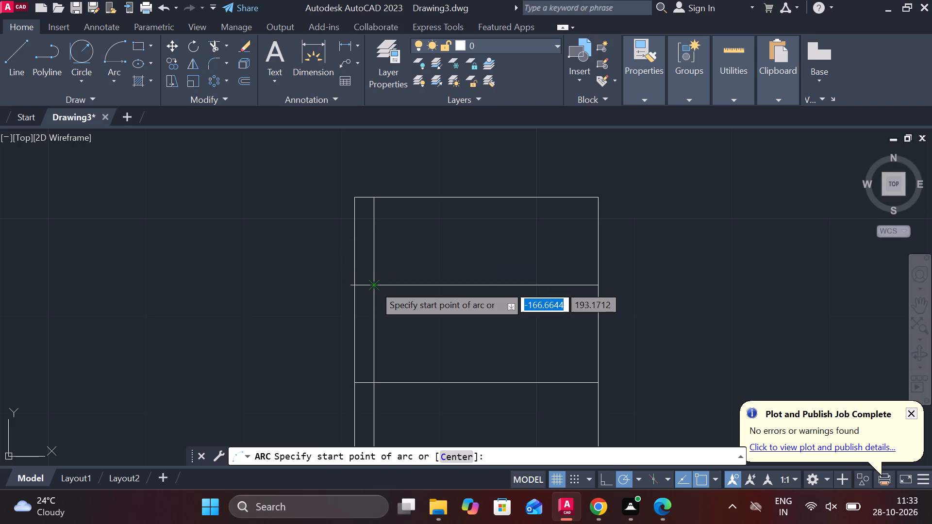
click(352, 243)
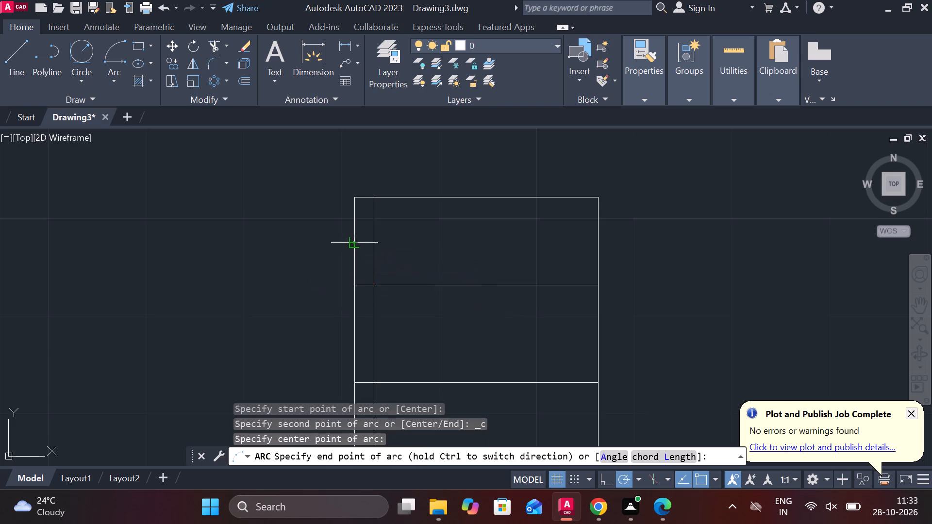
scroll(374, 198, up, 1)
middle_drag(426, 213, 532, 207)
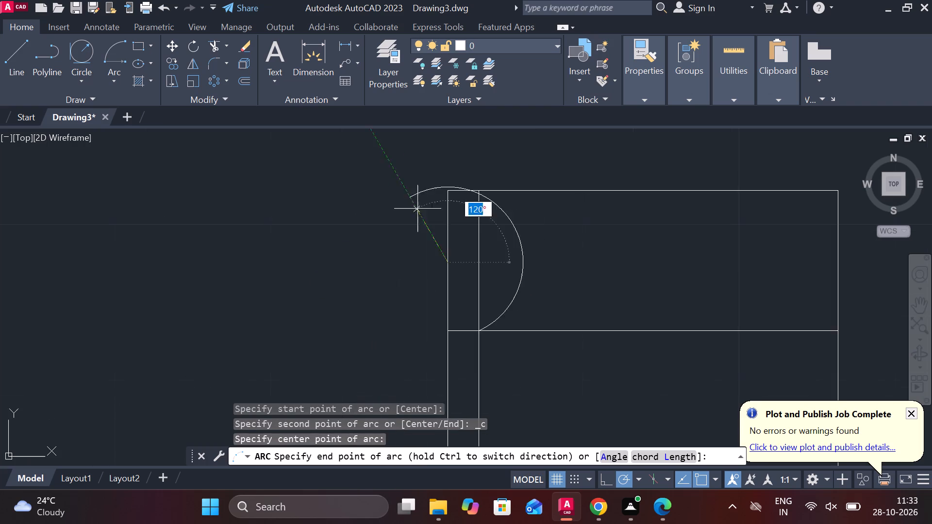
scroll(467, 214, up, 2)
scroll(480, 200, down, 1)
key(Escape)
Draw a three-point arc across the top band, from the inner vertical line's top end via the left edge to the upper horizontal line.
key(space)
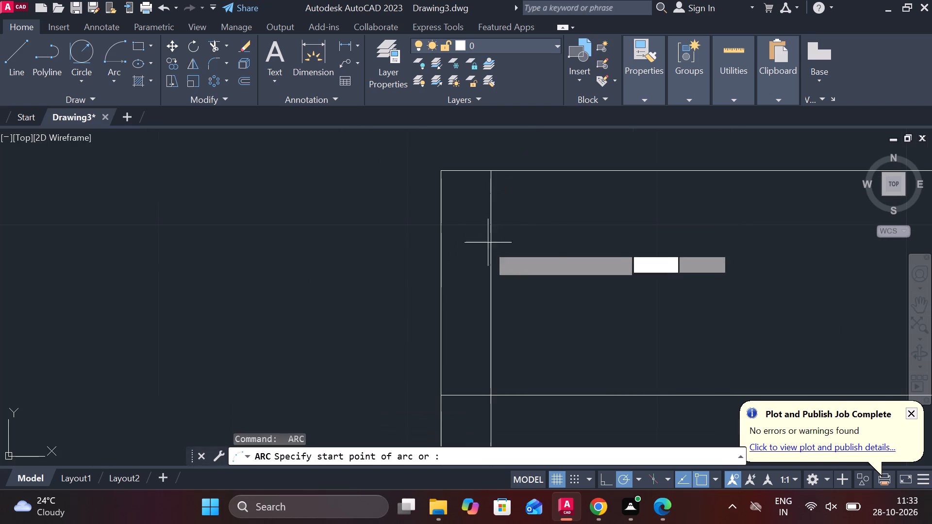
click(494, 166)
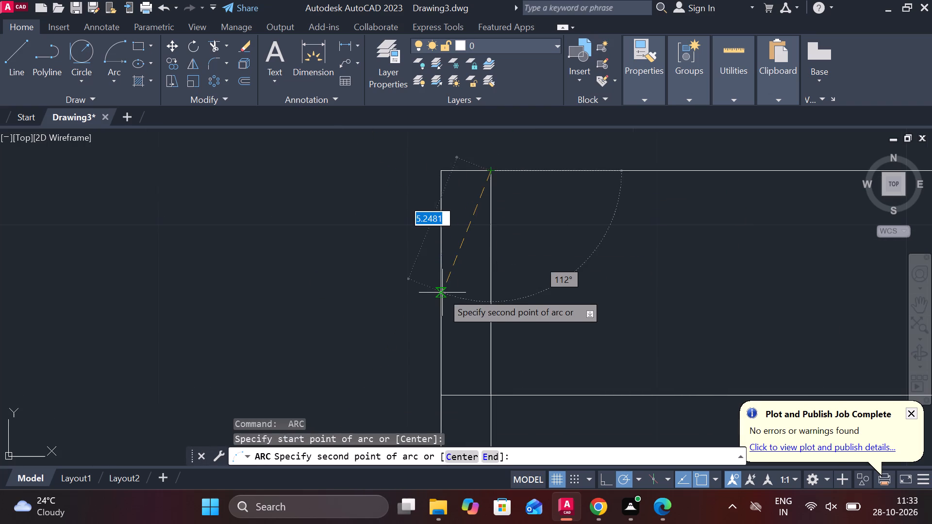
click(440, 276)
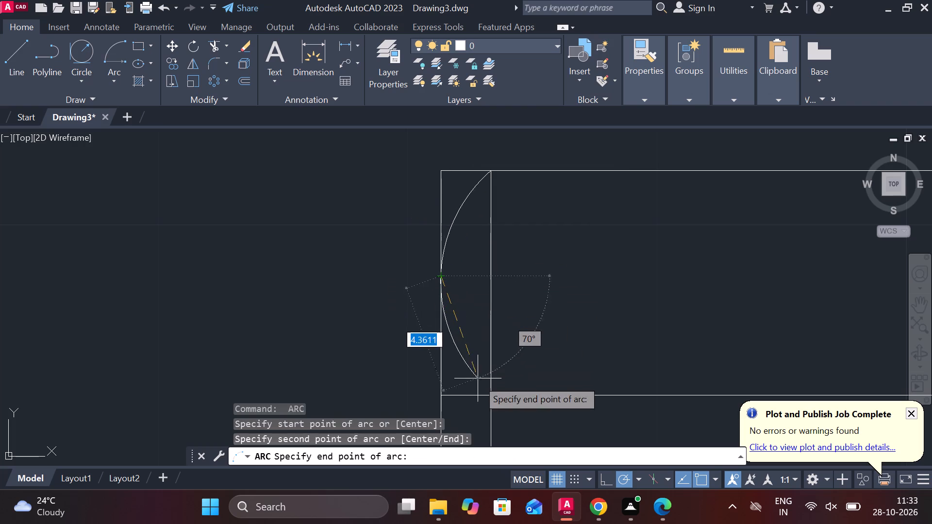
click(488, 396)
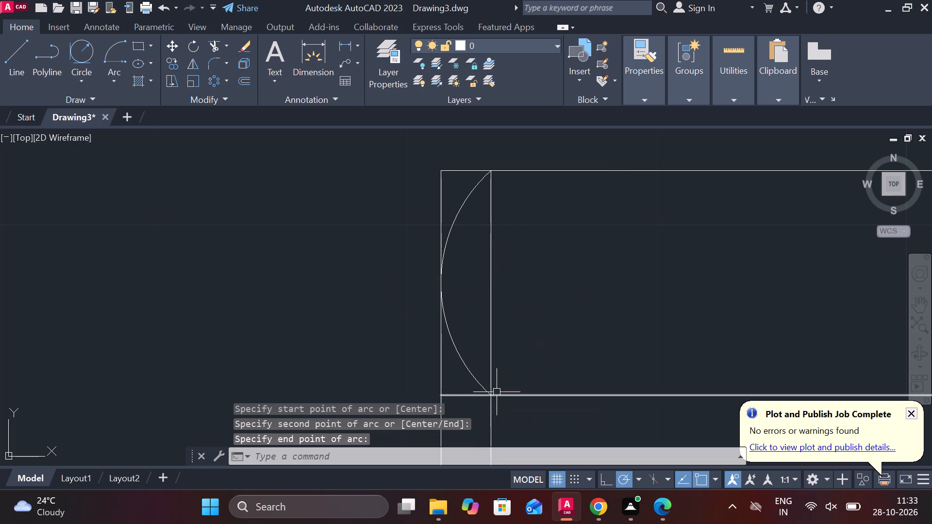
Draw a three-point arc between the upper and lower offset lines along the inner vertical, passing through the middle line's left end.
middle_drag(496, 391, 402, 125)
key(space)
middle_drag(414, 151, 436, 195)
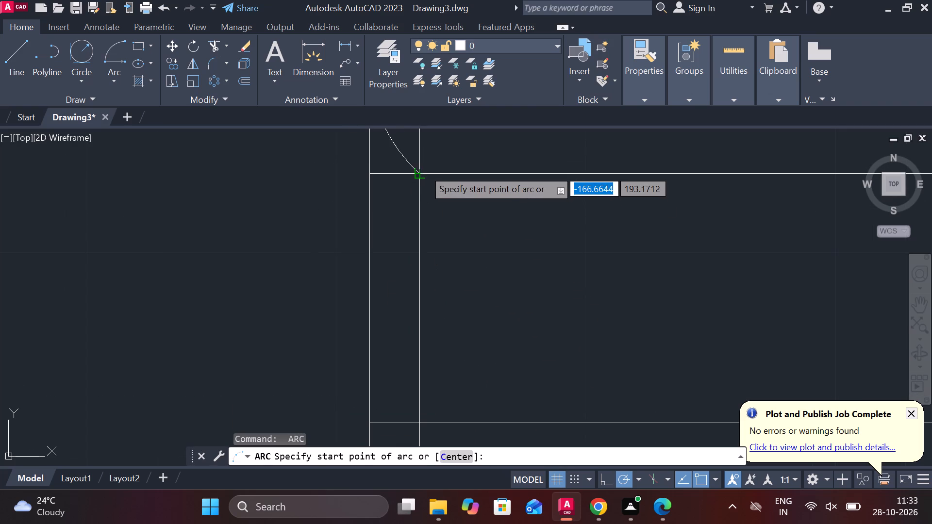
click(424, 169)
scroll(428, 208, down, 2)
middle_drag(435, 271, 409, 164)
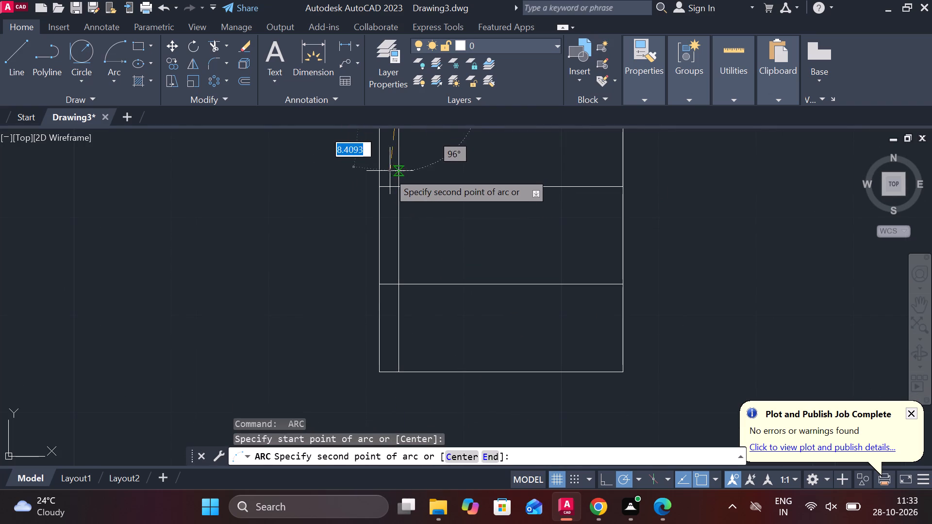
click(379, 189)
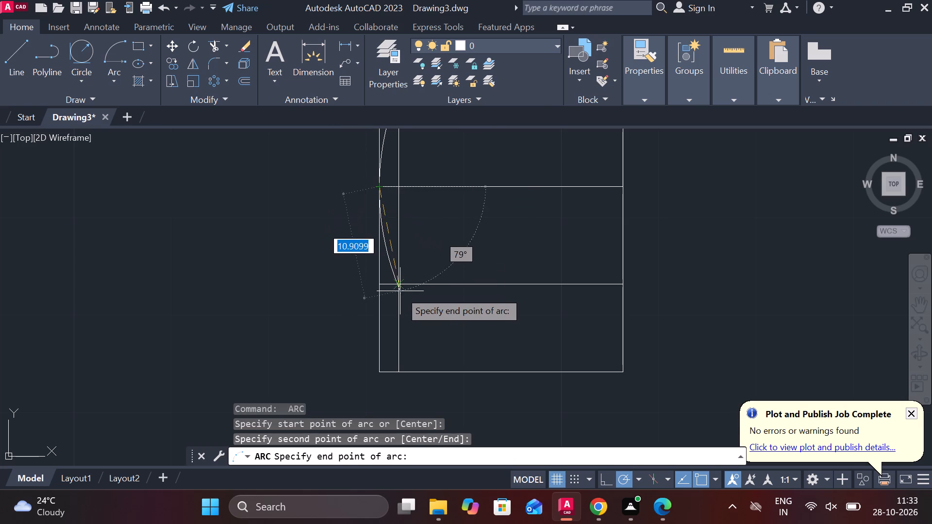
click(399, 281)
Draw a three-point arc across the bottom band, from the lower offset line via the left edge to the inner vertical's bottom end.
key(space)
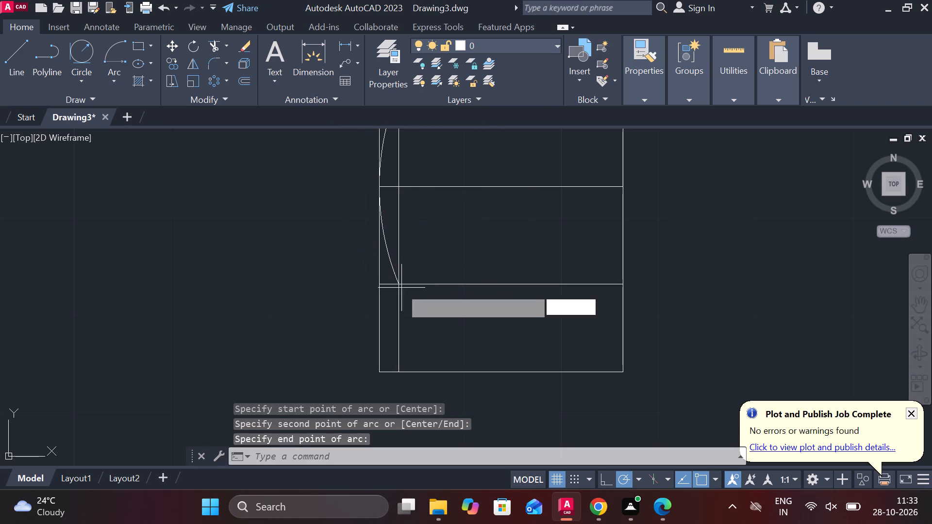
click(399, 288)
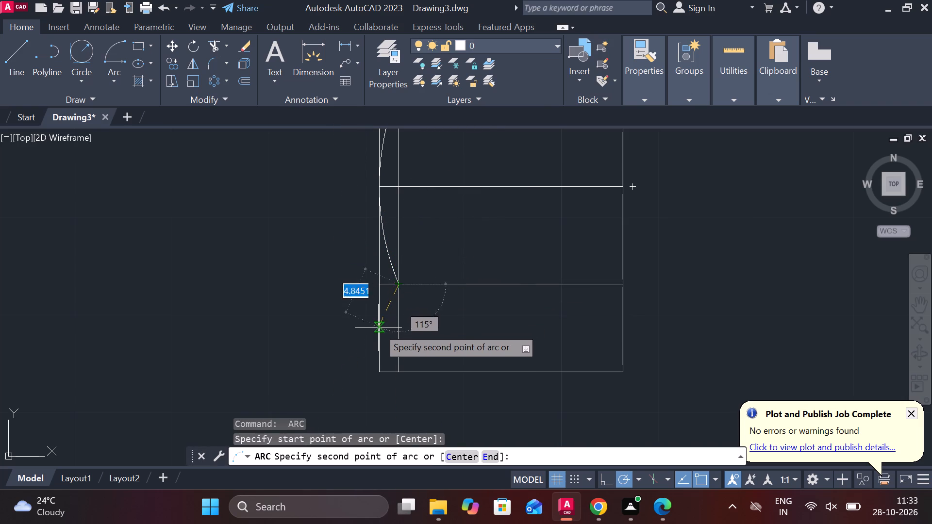
click(378, 327)
click(394, 372)
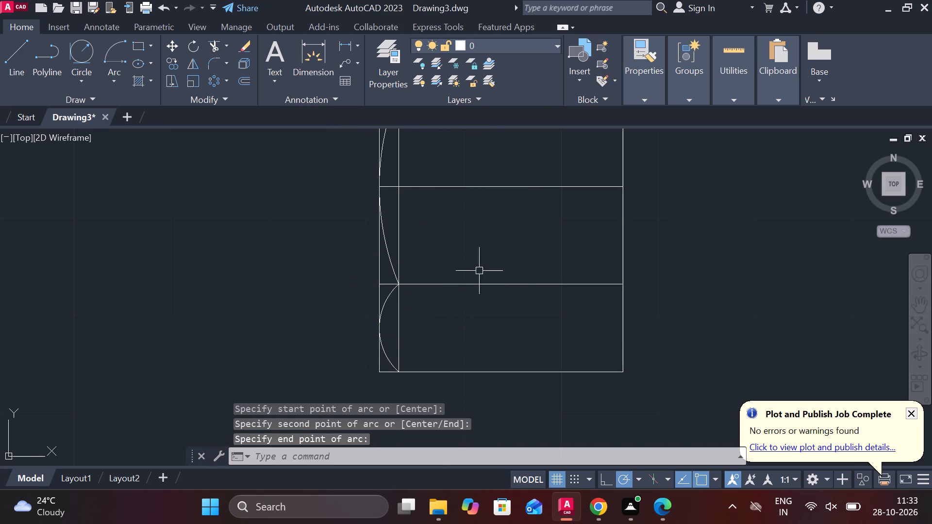
key(Escape)
Mirror the three arcs about the vertical axis through the midpoints of the rectangle's bottom and top edges.
click(389, 297)
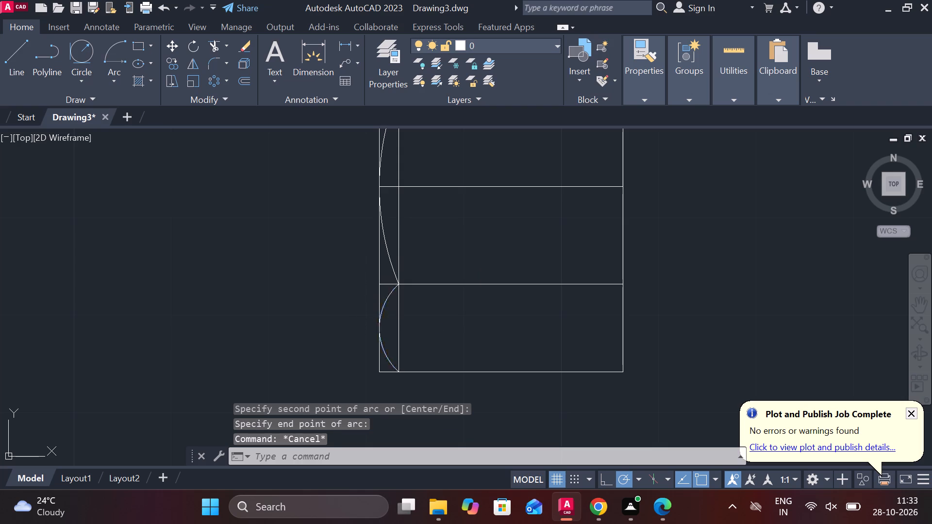
click(390, 248)
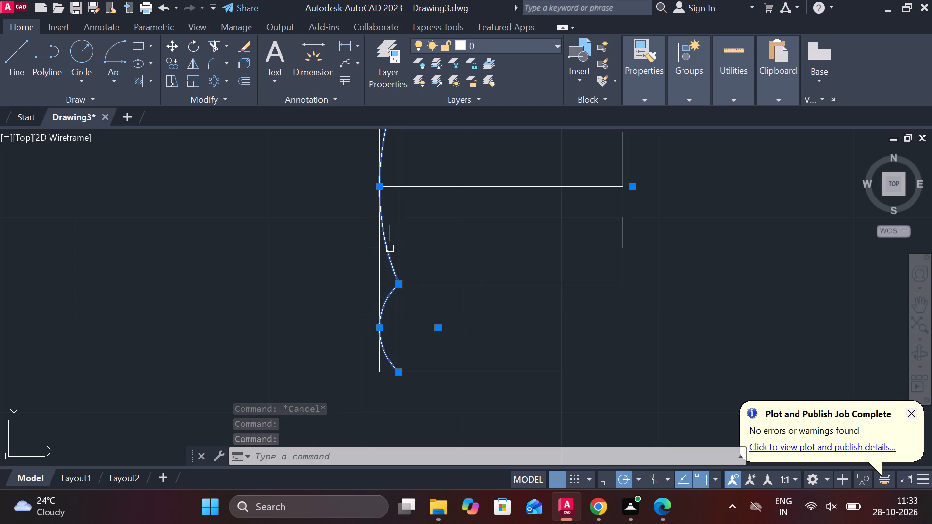
middle_drag(404, 245, 410, 332)
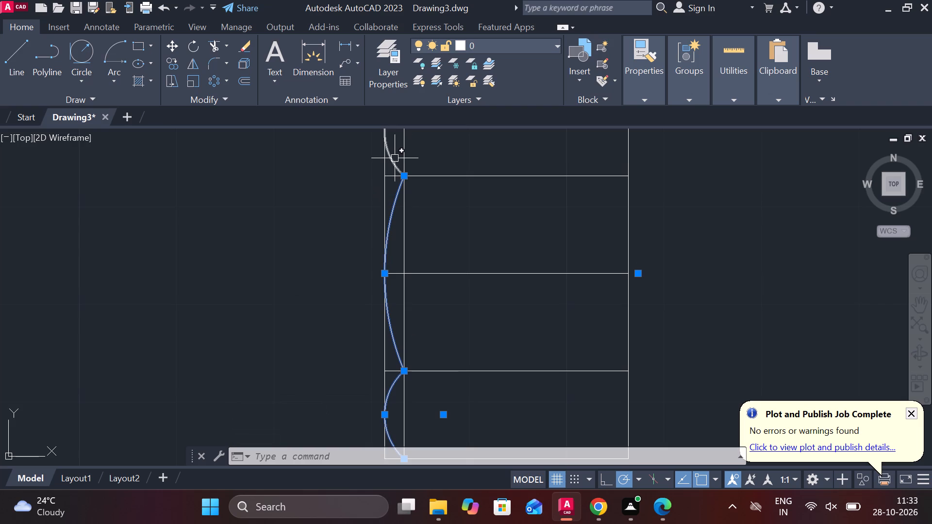
click(395, 158)
scroll(460, 210, down, 2)
middle_drag(461, 219, 410, 219)
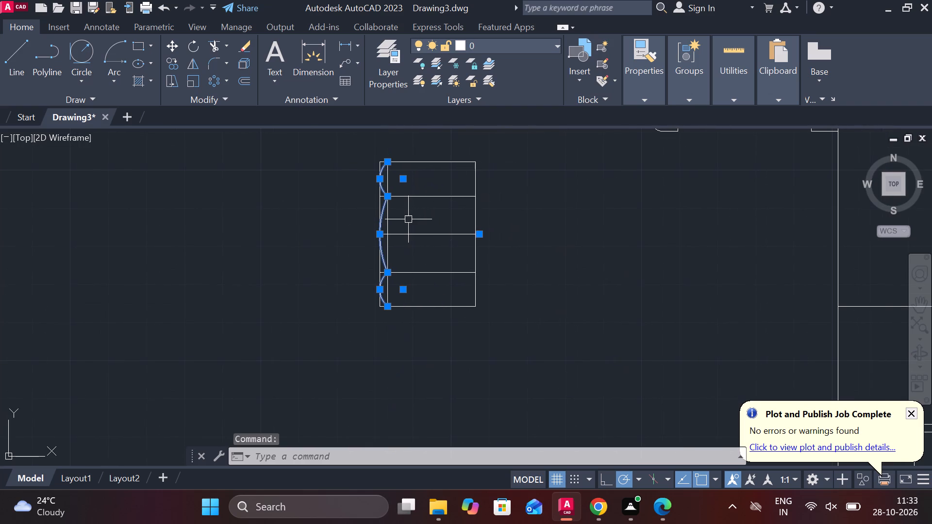
text(MI)
key(Return)
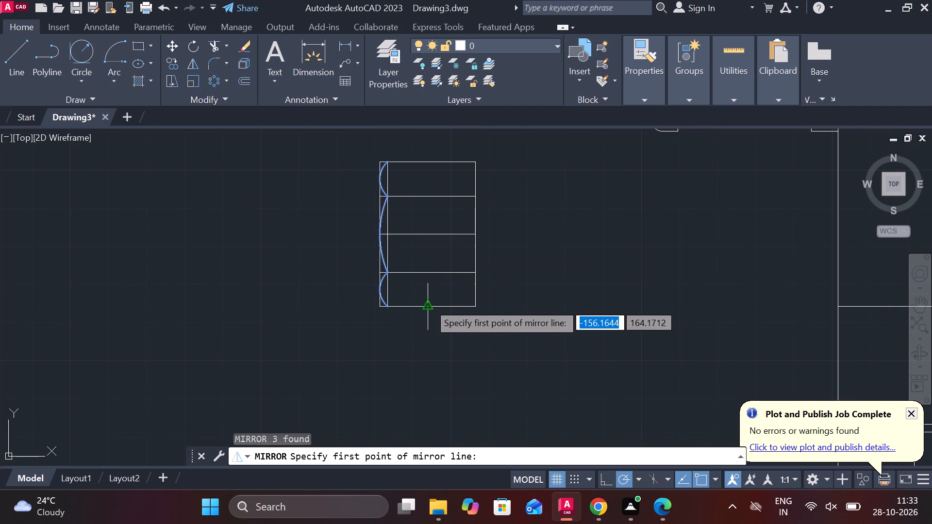
click(429, 303)
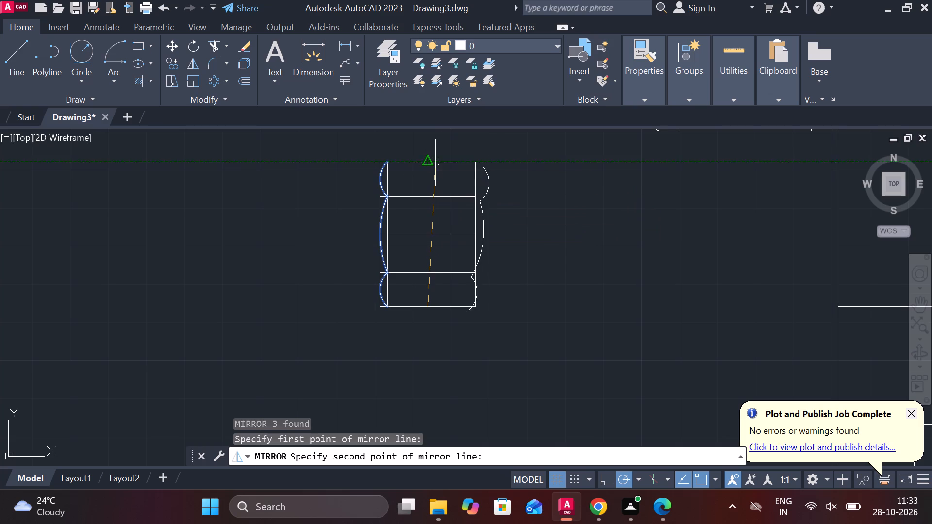
click(428, 159)
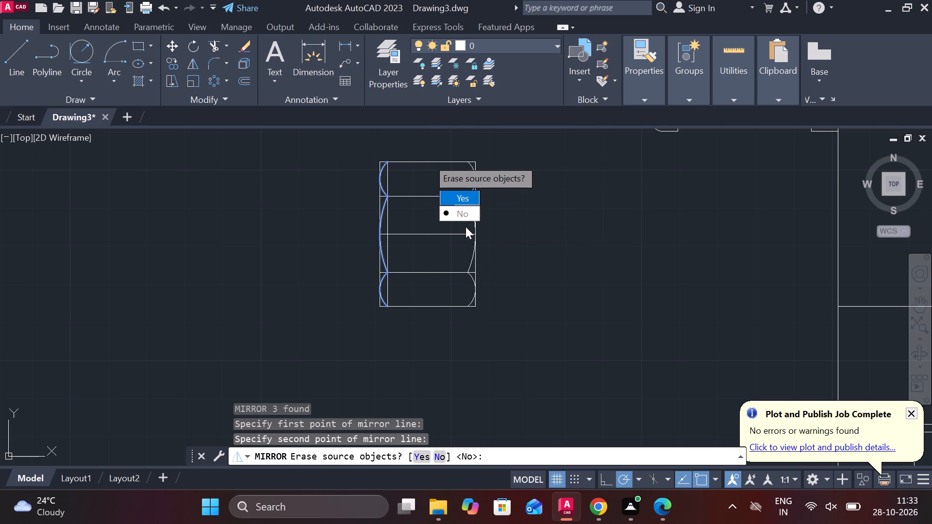
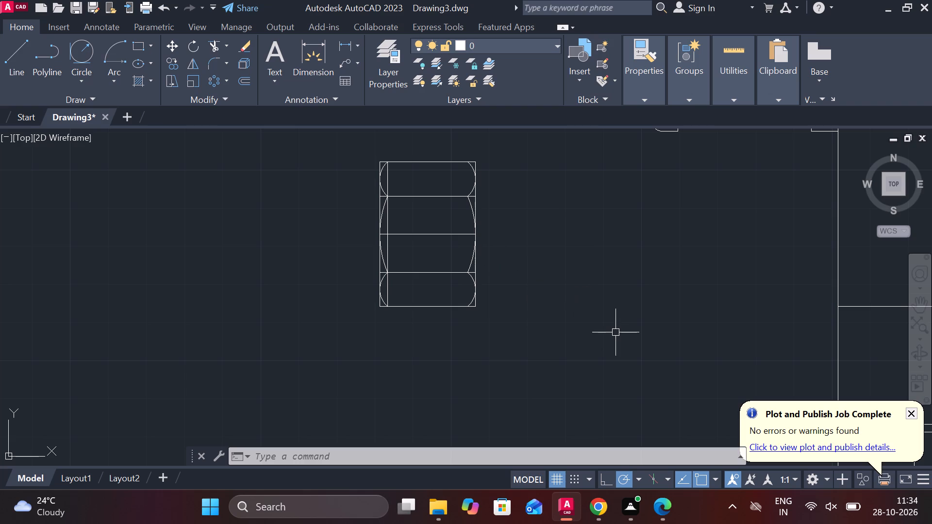
Erase the inner vertical line near the left edge of the nut-like rectangular view.
middle_drag(501, 266, 541, 305)
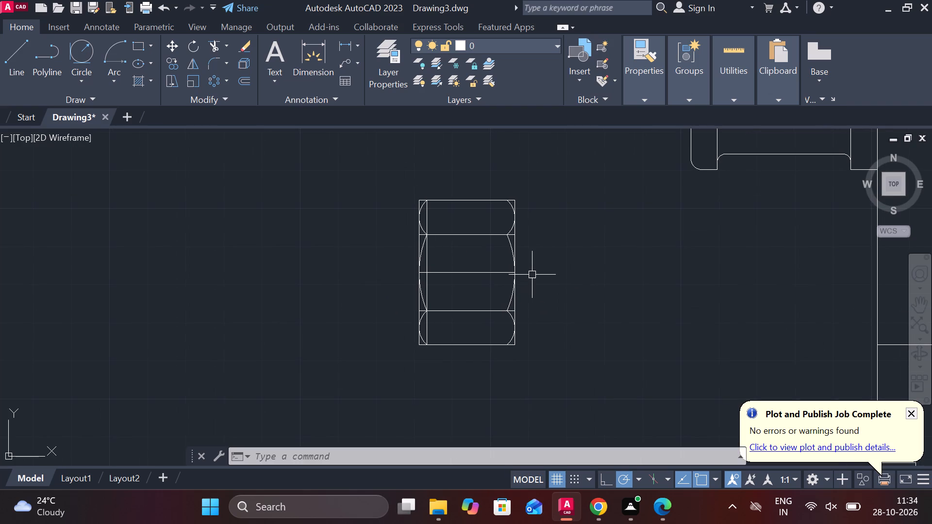
scroll(411, 219, up, 2)
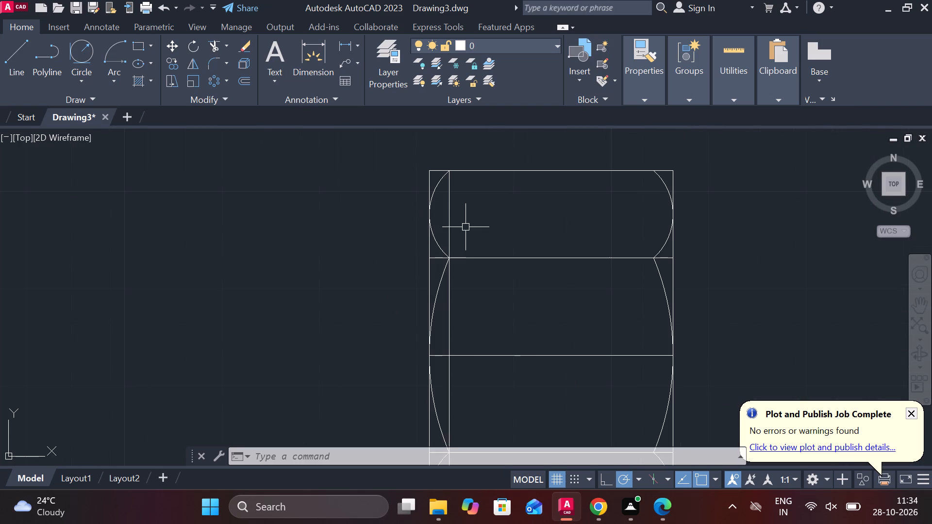
click(448, 211)
text(E)
key(space)
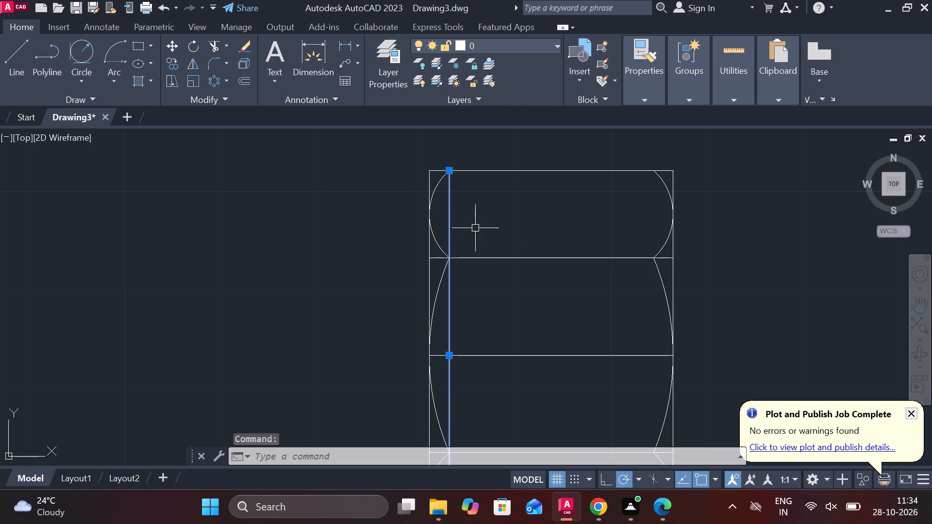
Trim the rectangle's top edge and side edges outside the arcs at both upper corners of the nut view.
text(TR)
key(space)
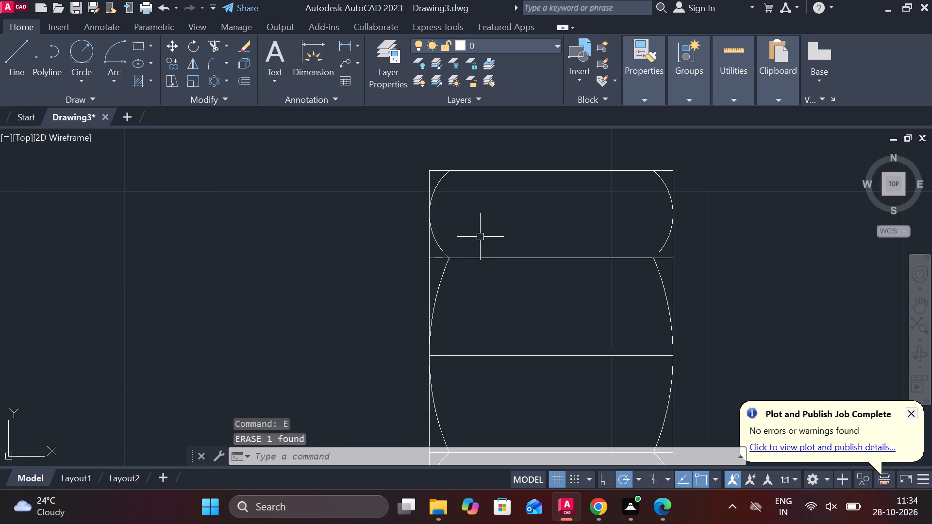
click(426, 173)
click(426, 173)
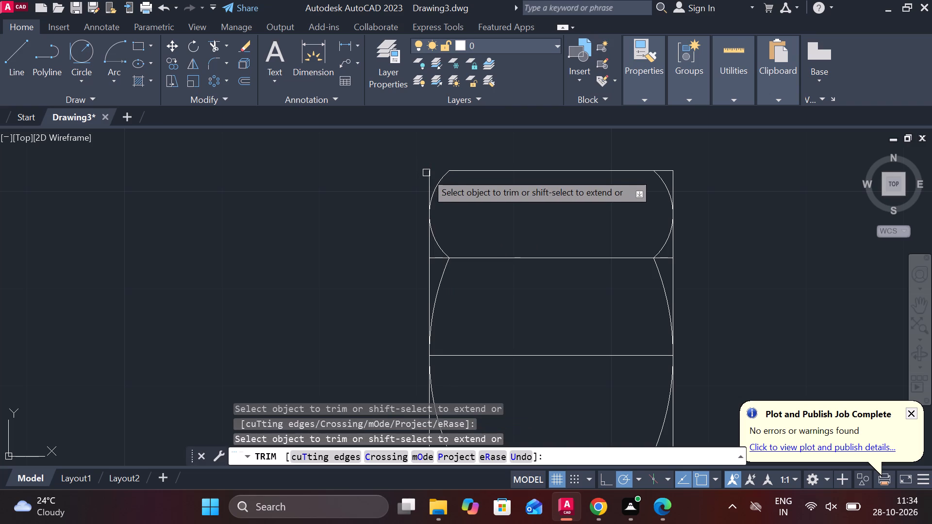
click(427, 174)
click(669, 174)
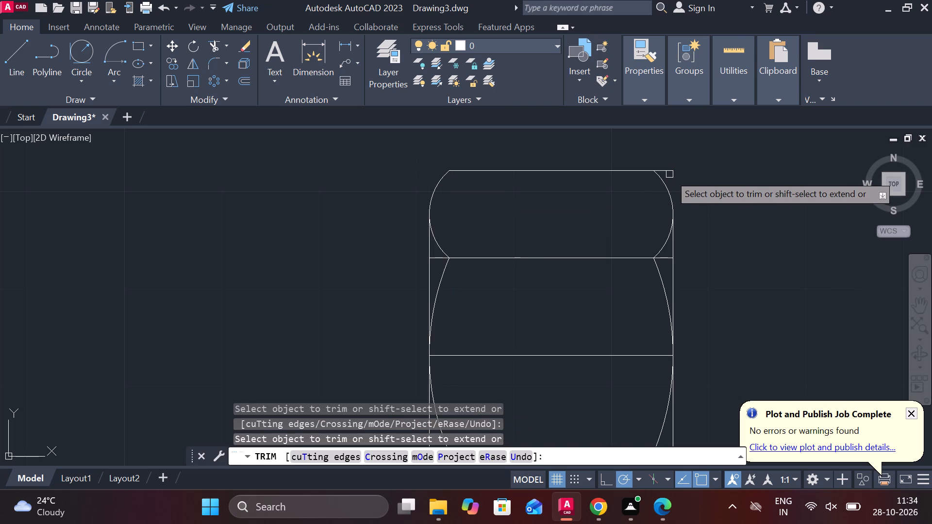
click(669, 174)
click(669, 169)
Trim both ends of the upper horizontal line and the left end of the lower one back to the arcs.
middle_drag(719, 273, 686, 177)
click(630, 162)
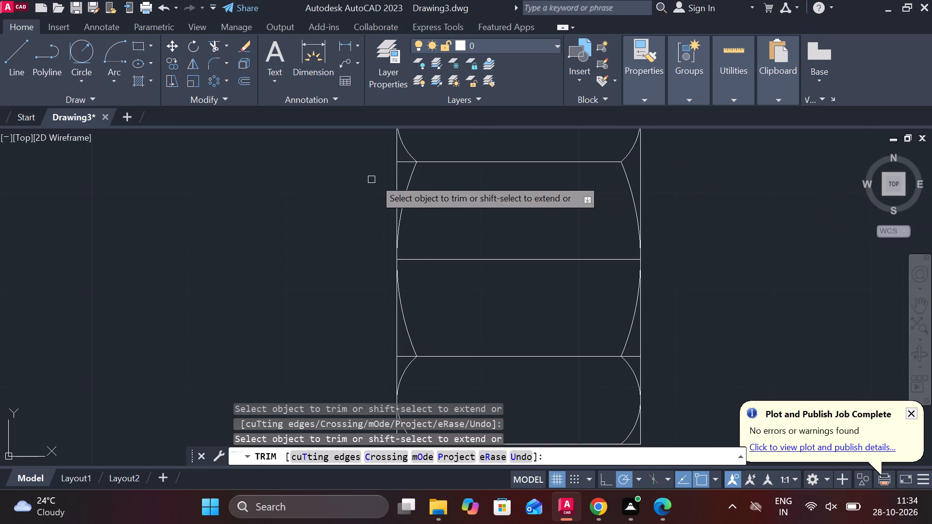
click(403, 164)
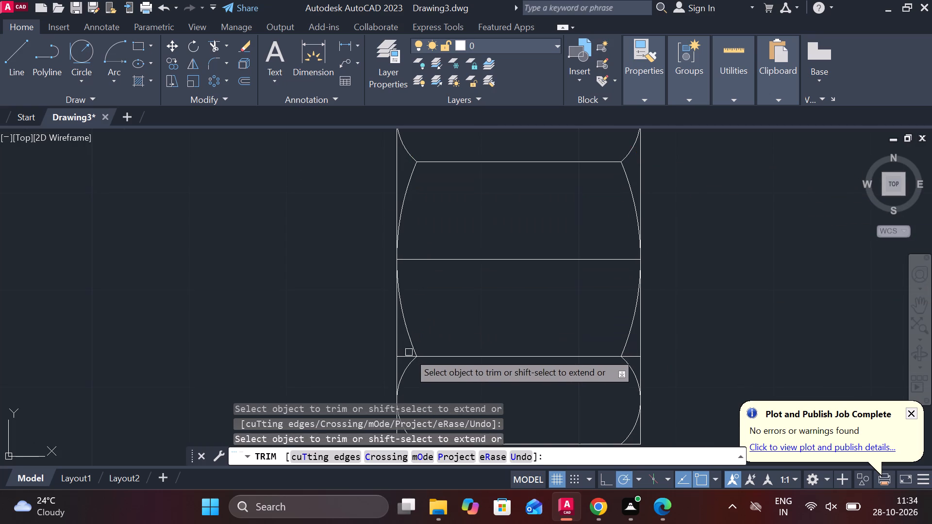
click(404, 354)
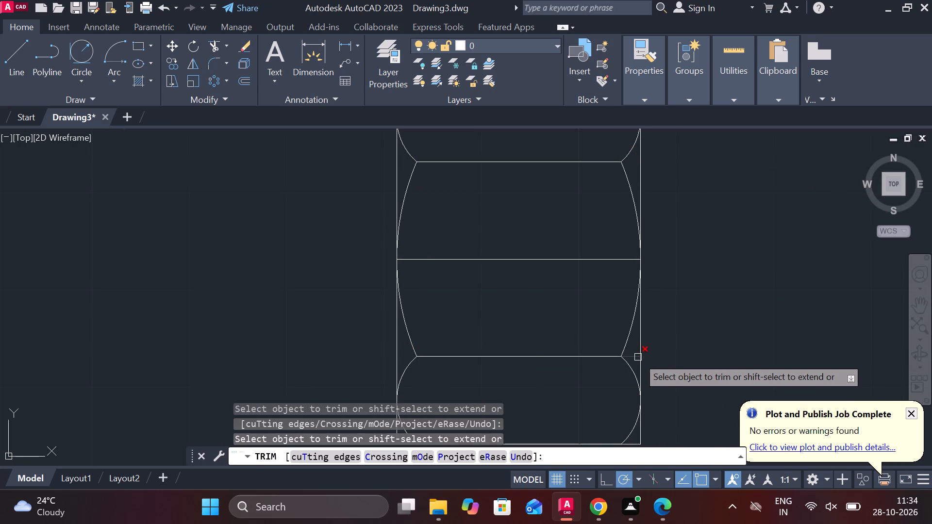
Trim the bottom edge and side edges outside the arcs at both lower corners of the nut view.
middle_drag(682, 342, 667, 204)
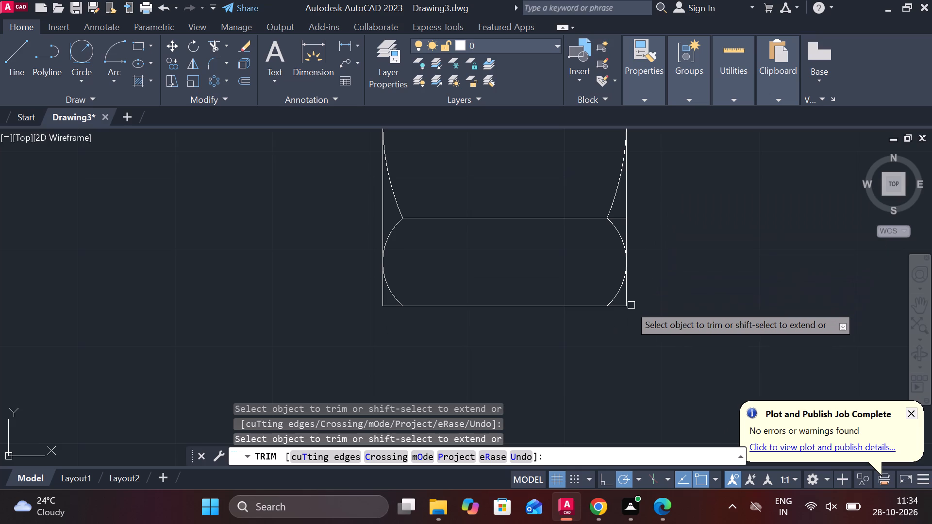
click(625, 303)
click(622, 304)
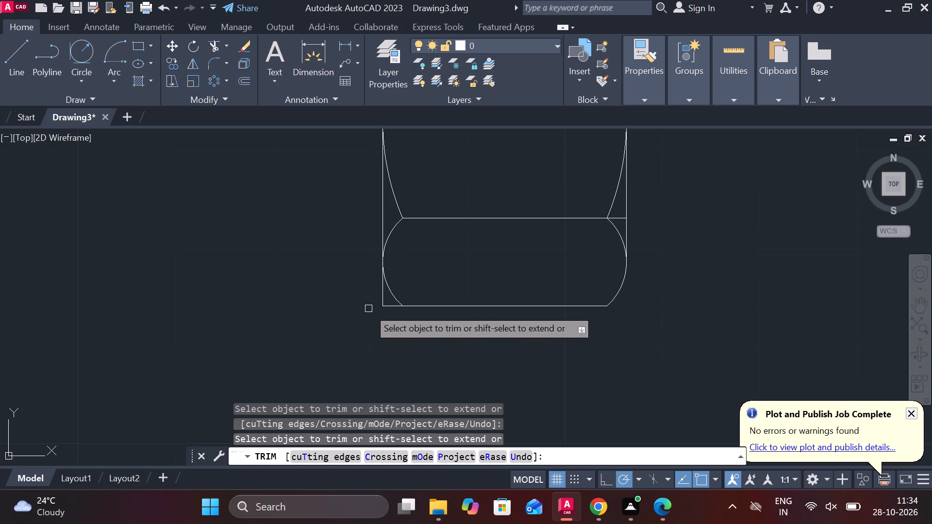
click(383, 303)
click(380, 300)
Trim the right end of the lower horizontal line back to the mirrored arcs.
scroll(316, 322, down, 1)
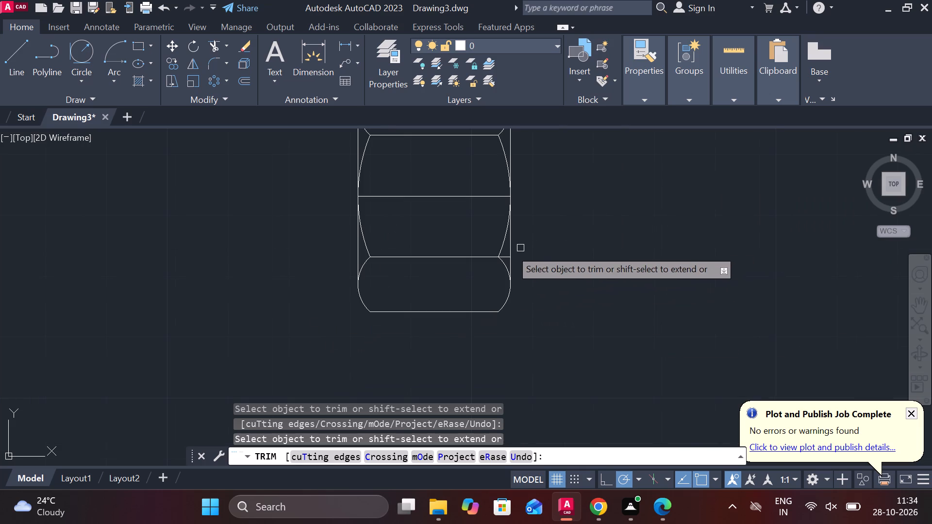
scroll(506, 249, up, 2)
click(506, 270)
scroll(569, 251, down, 1)
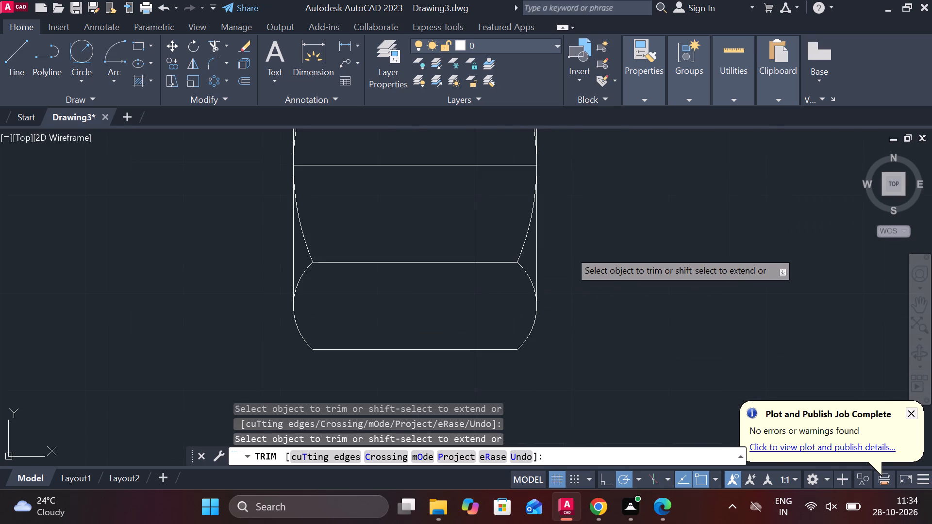
Remove the middle horizontal line of the nut view with Trim and end the command.
click(412, 167)
scroll(415, 168, down, 2)
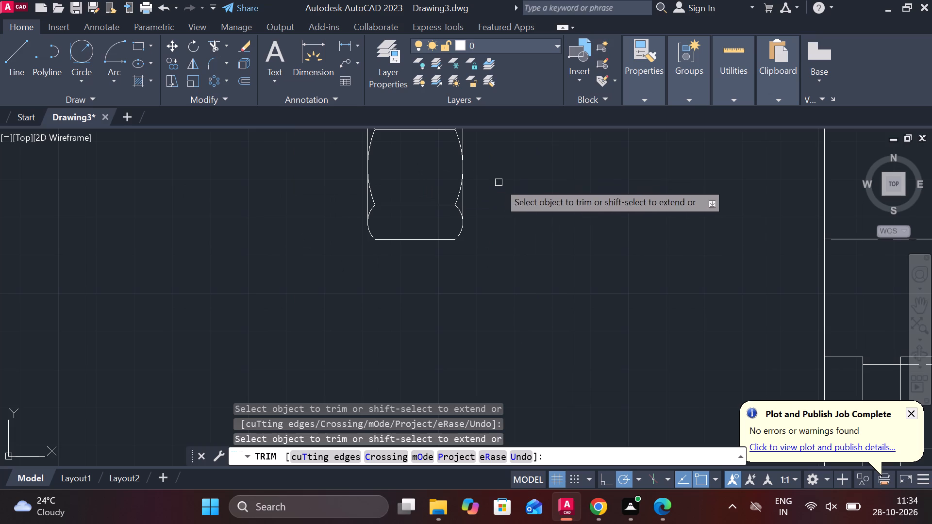
middle_drag(501, 182, 508, 301)
key(Escape)
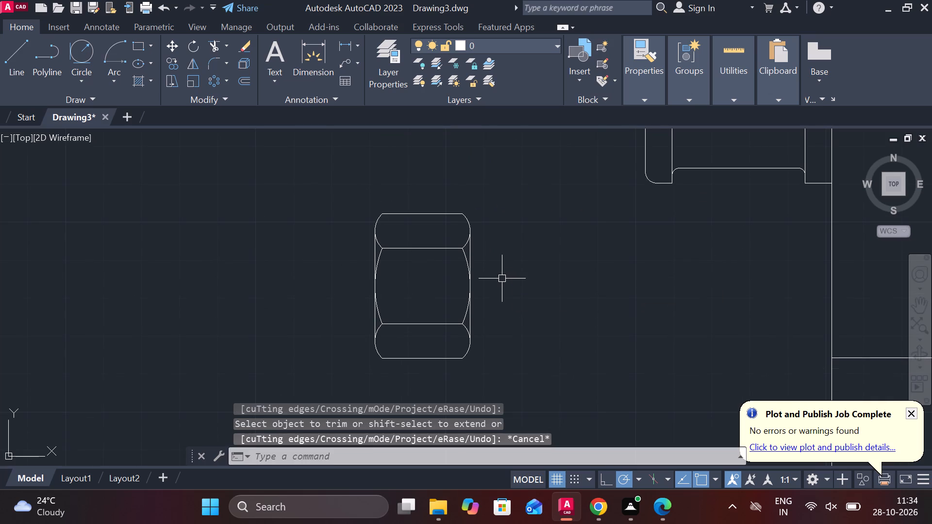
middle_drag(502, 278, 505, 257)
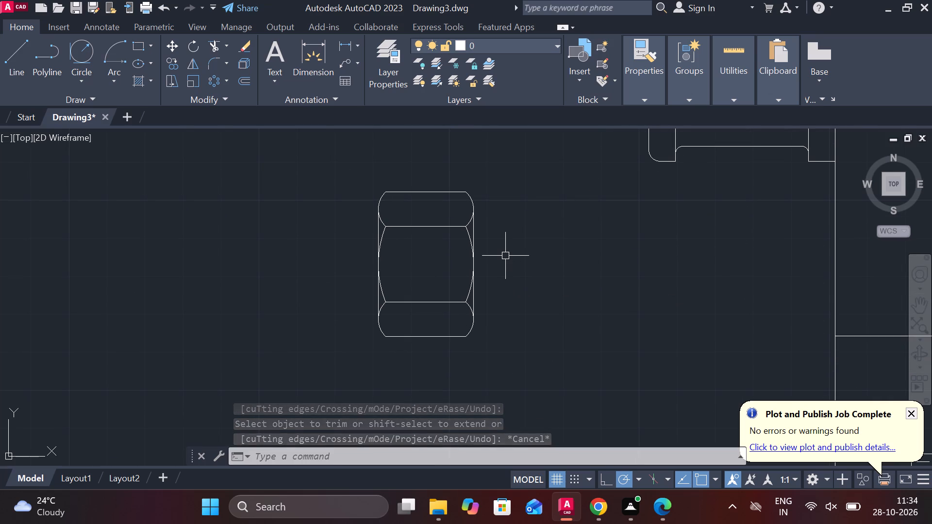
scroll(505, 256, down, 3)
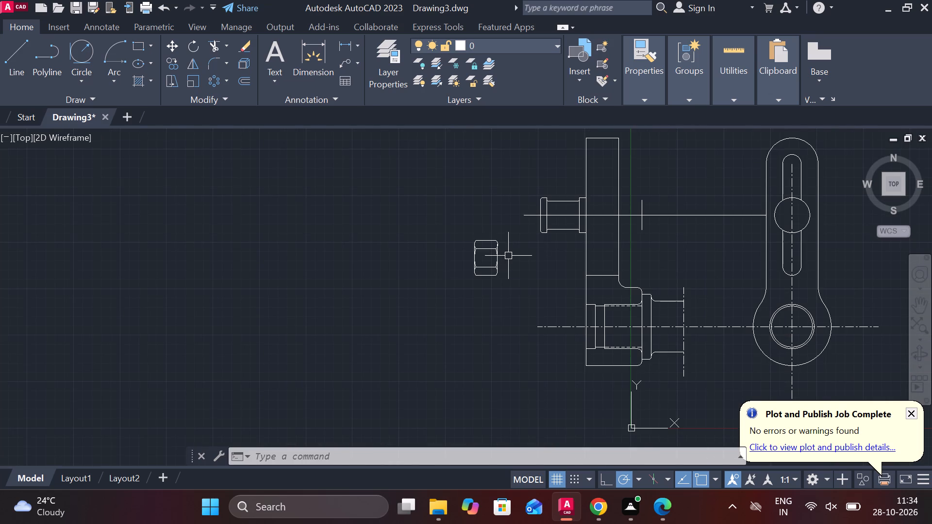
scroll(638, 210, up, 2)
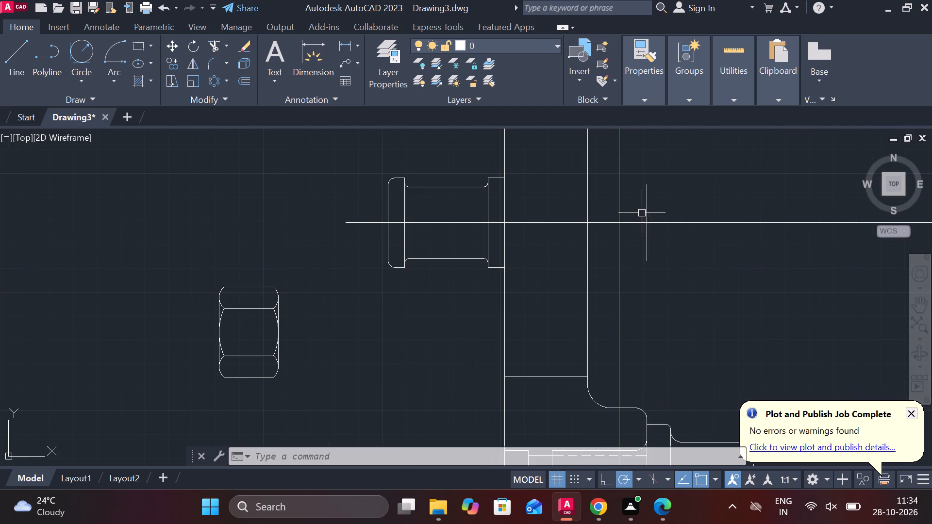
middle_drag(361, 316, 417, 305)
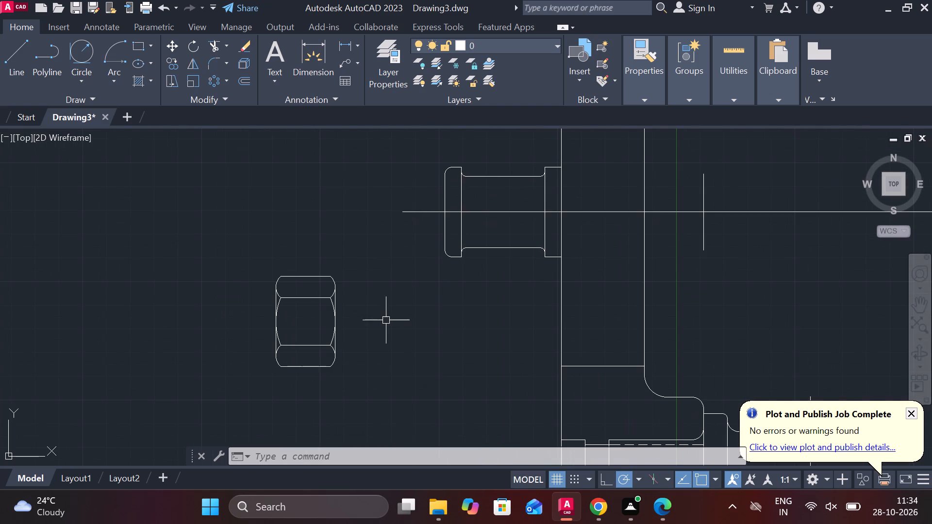
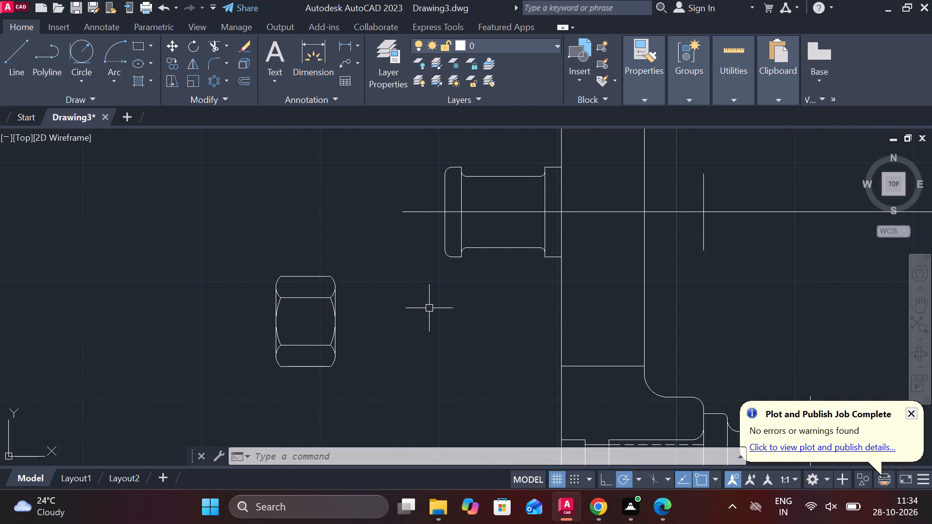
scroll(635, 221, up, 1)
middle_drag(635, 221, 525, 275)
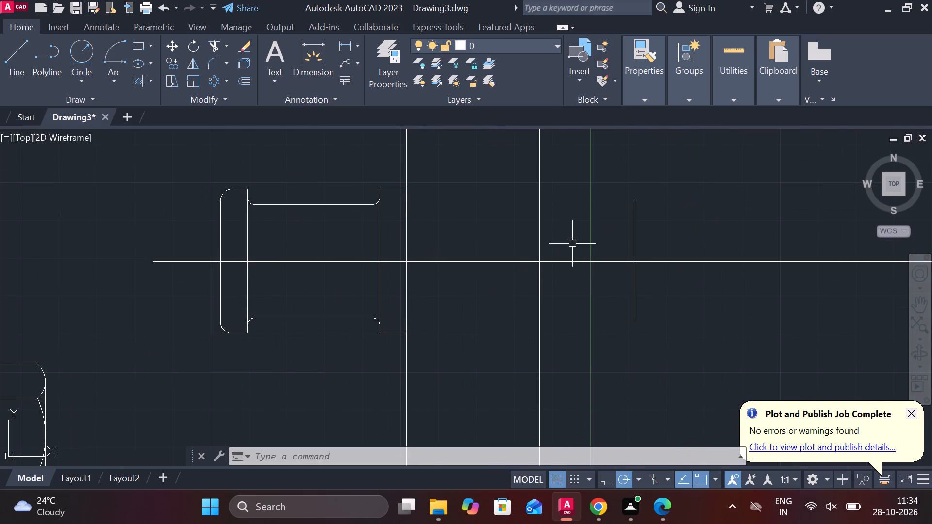
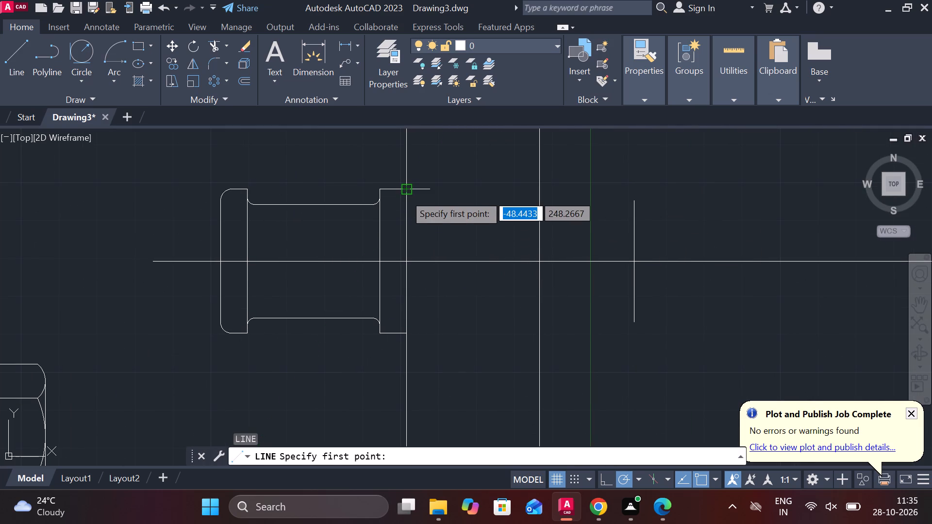
Draw a 5-unit horizontal line from the second long vertical line, heading away from the boss, level with the flange's top edge.
click(542, 191)
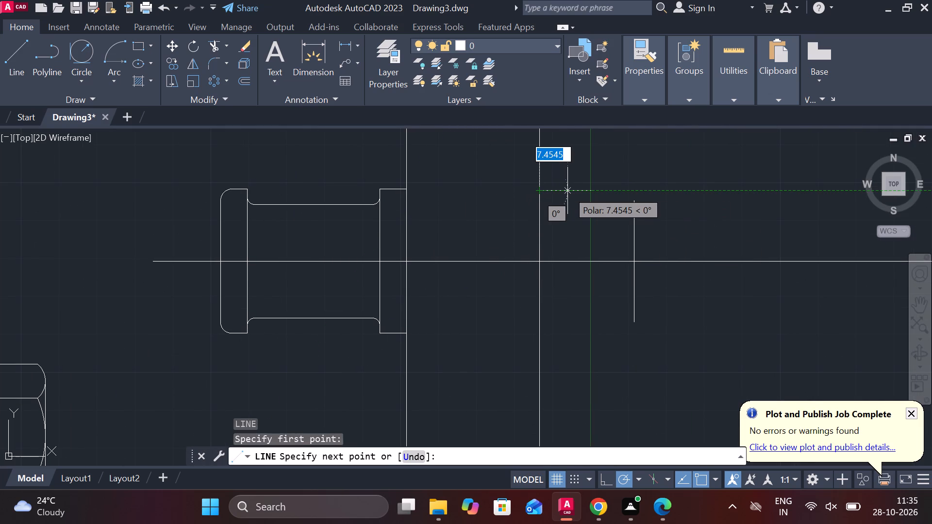
text(5)
key(space)
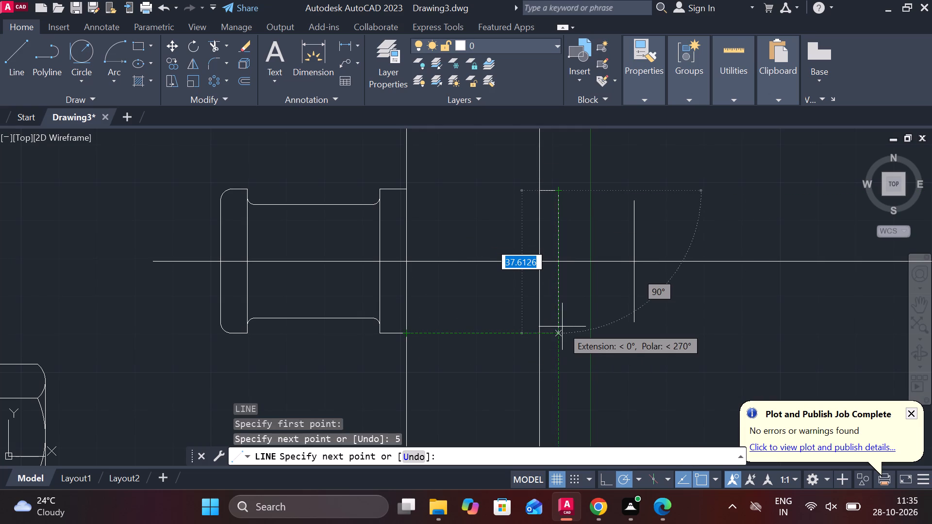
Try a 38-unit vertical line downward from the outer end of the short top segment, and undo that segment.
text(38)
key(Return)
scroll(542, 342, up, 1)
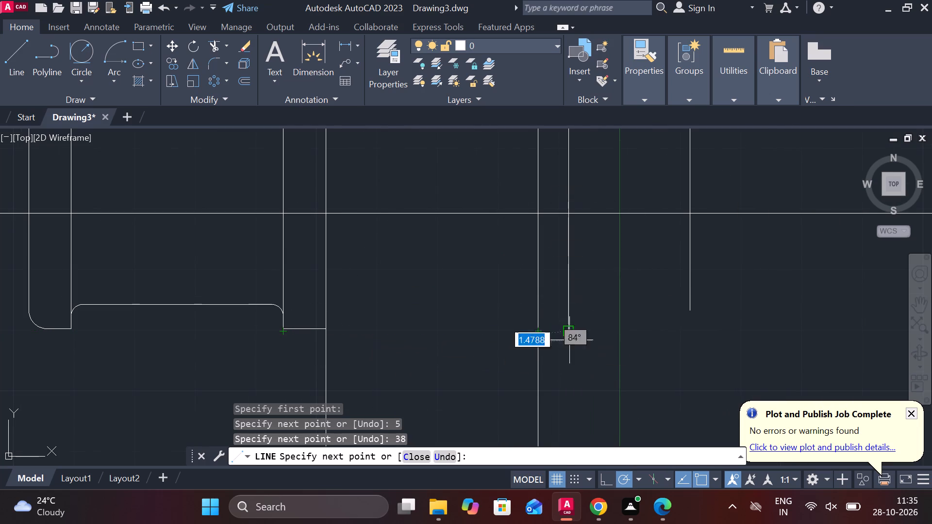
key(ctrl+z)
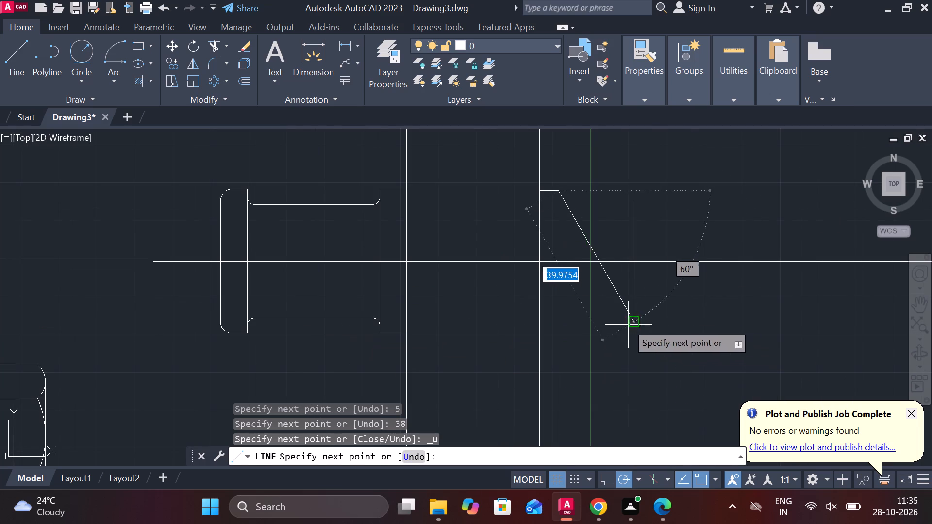
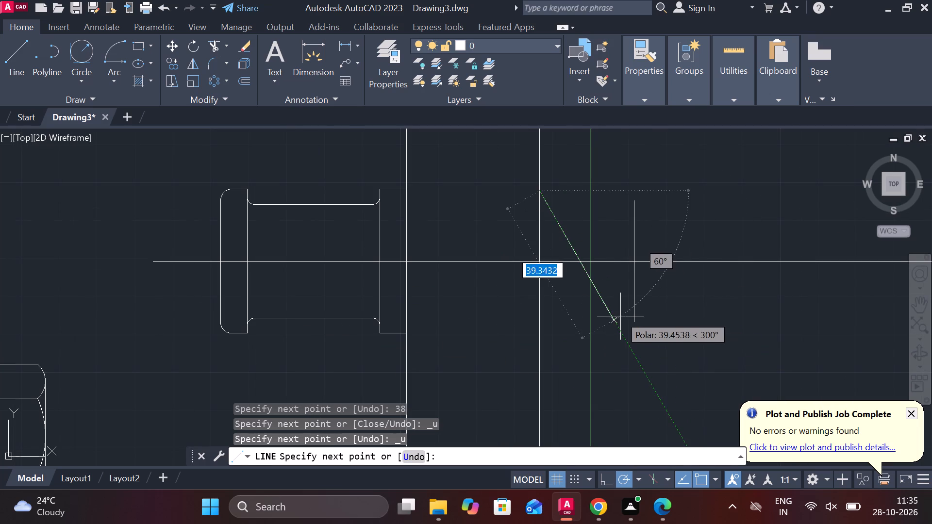
Draw connected lines from the flange's top corner across to the second long vertical, 5 units beyond, 38 units down, and back past that vertical.
key(Escape)
key(l)
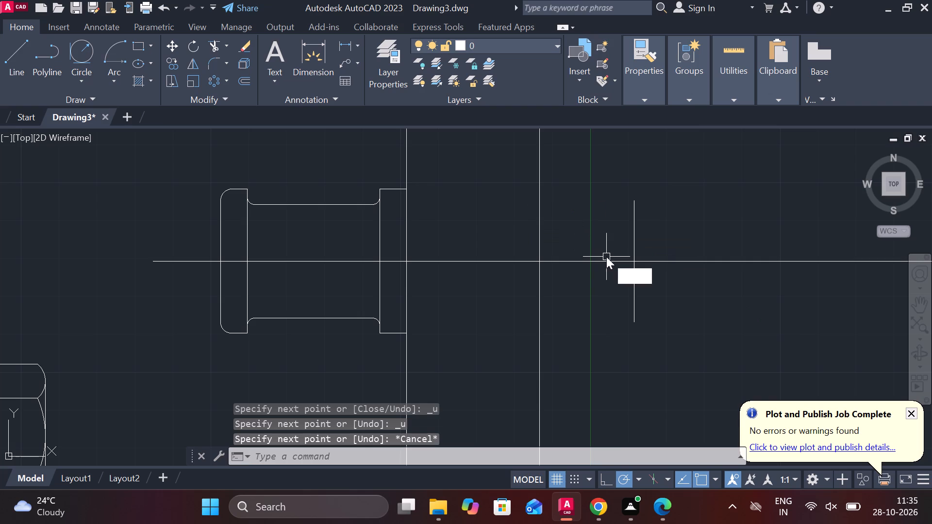
key(Return)
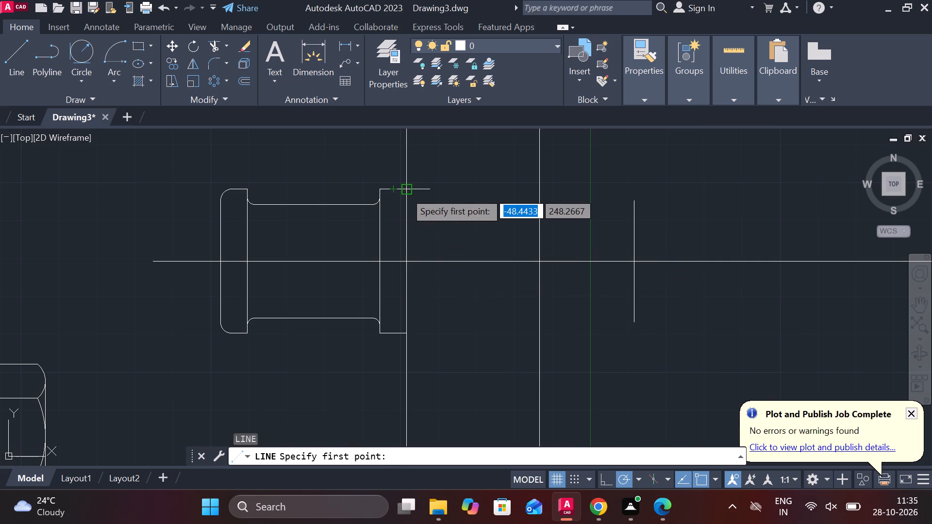
click(405, 192)
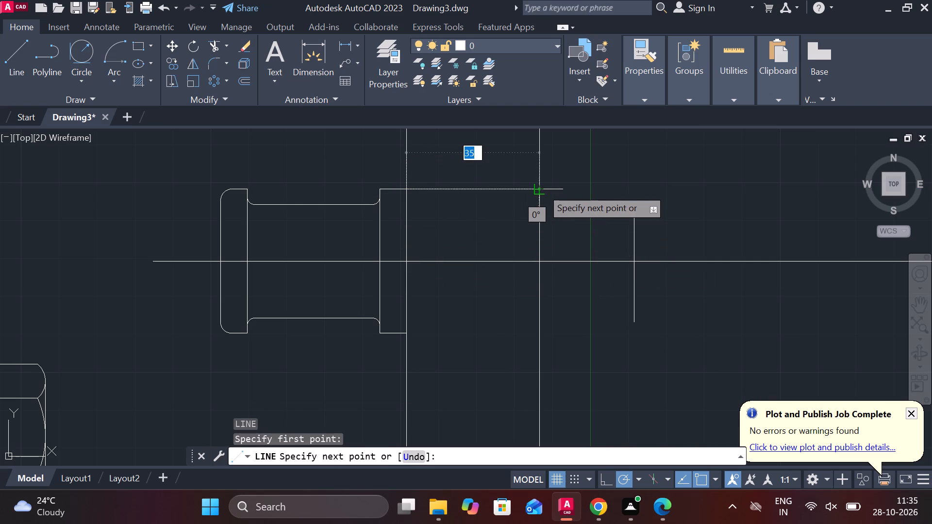
click(542, 188)
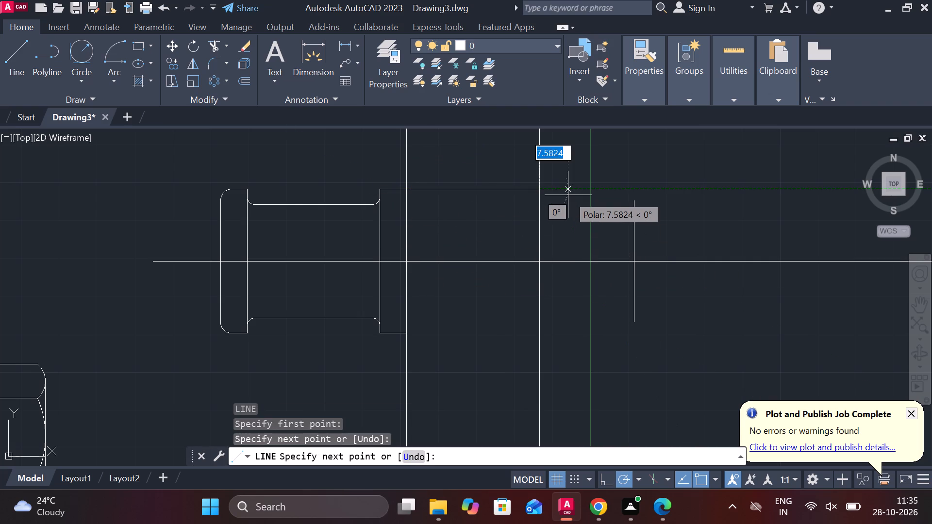
text(5)
key(space)
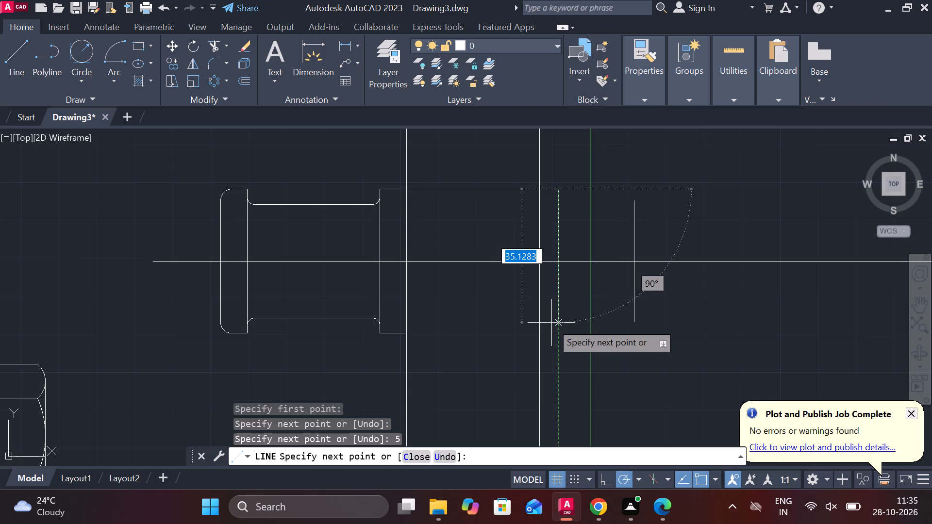
text(38)
key(Return)
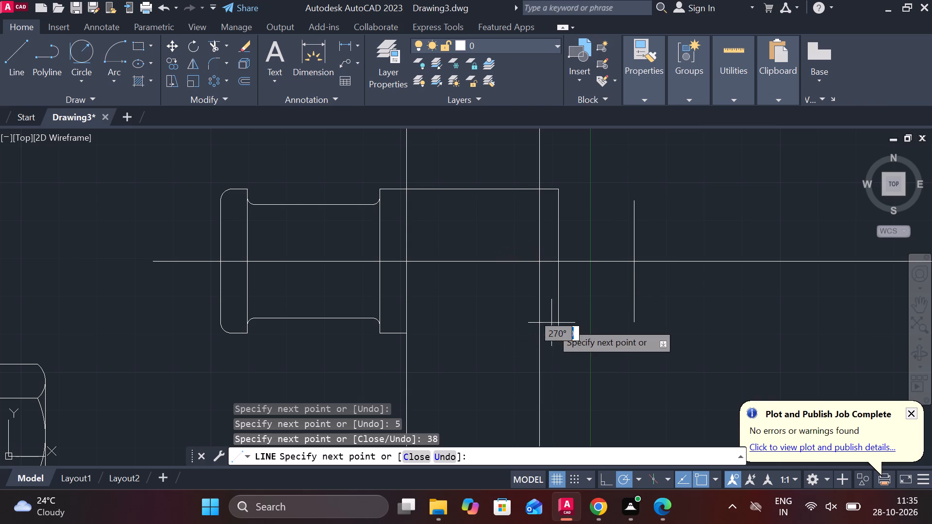
click(516, 332)
key(Escape)
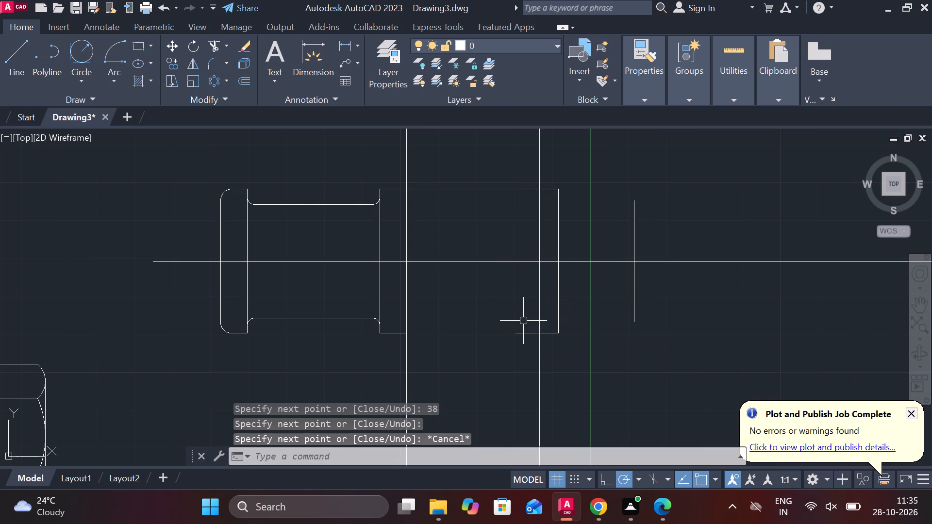
Trim the upper and lower horizontal lines between the two long verticals, leaving only the 5-by-38 step outside.
text(TR)
key(space)
click(527, 334)
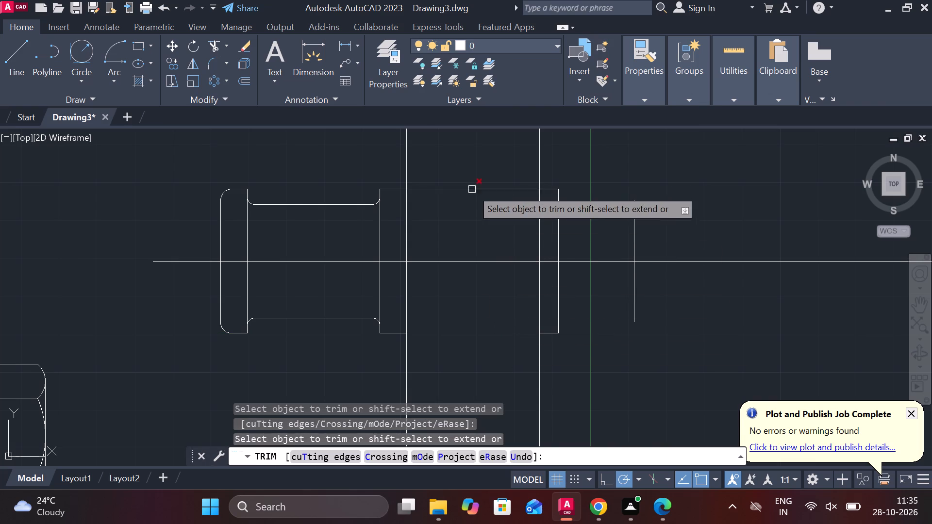
click(461, 176)
drag(461, 176, 464, 206)
click(482, 213)
key(Escape)
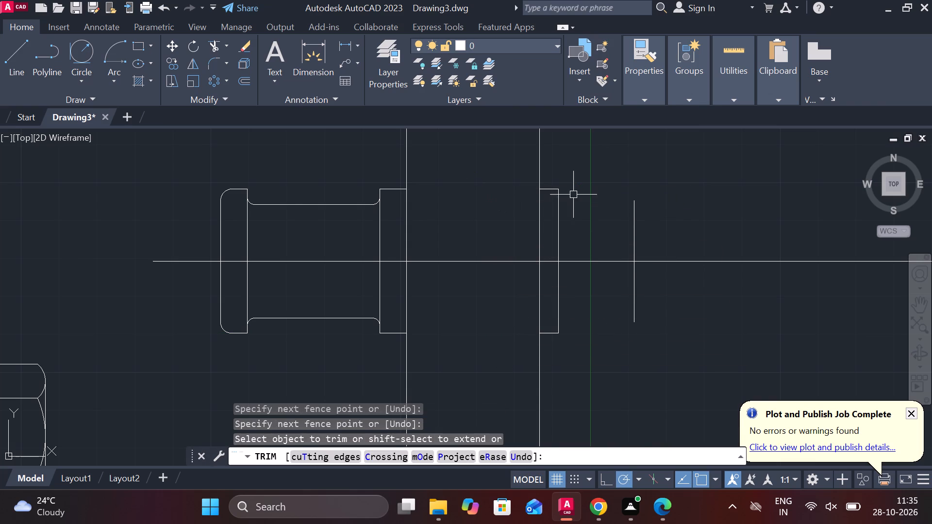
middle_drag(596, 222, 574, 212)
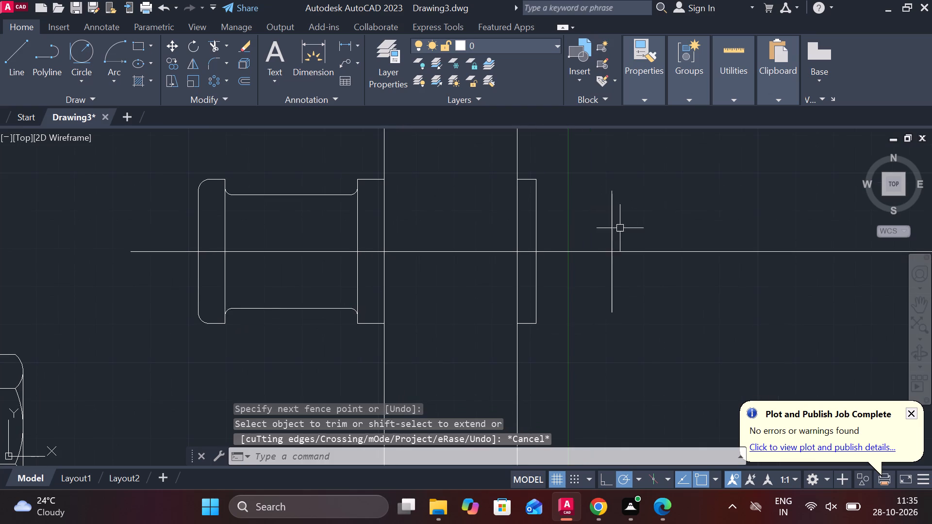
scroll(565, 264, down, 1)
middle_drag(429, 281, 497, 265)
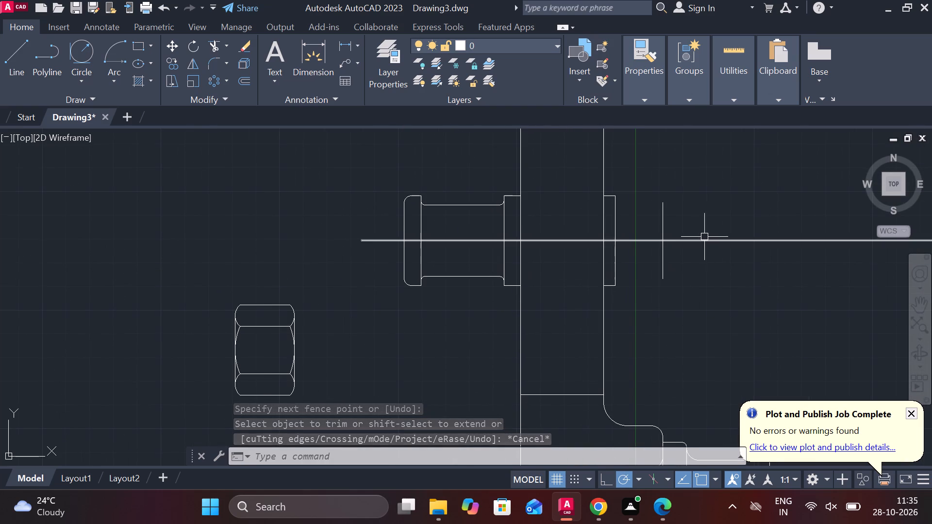
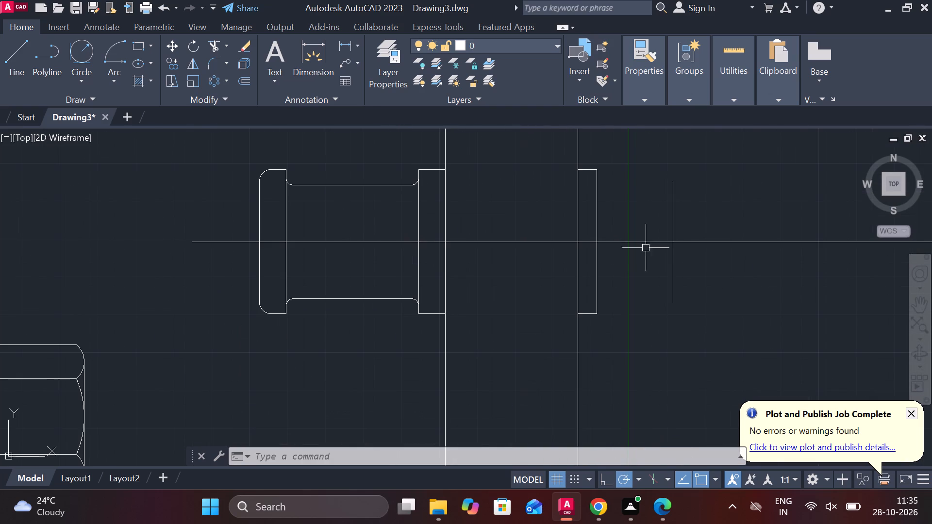
Measure the horizontal gap from the 5-by-38 step's outer edge to the separate short vertical line with a temporary linear dimension.
scroll(494, 315, down, 1)
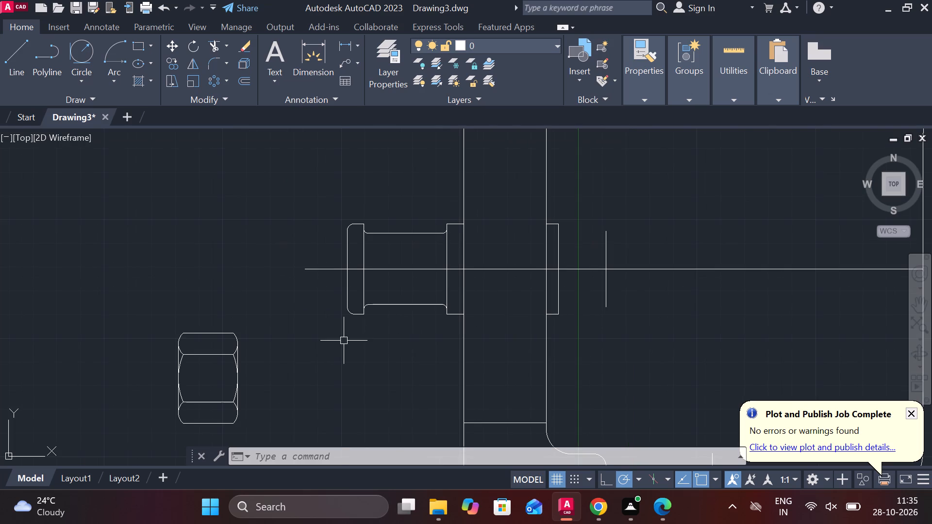
middle_drag(342, 342, 346, 342)
middle_drag(371, 307, 389, 311)
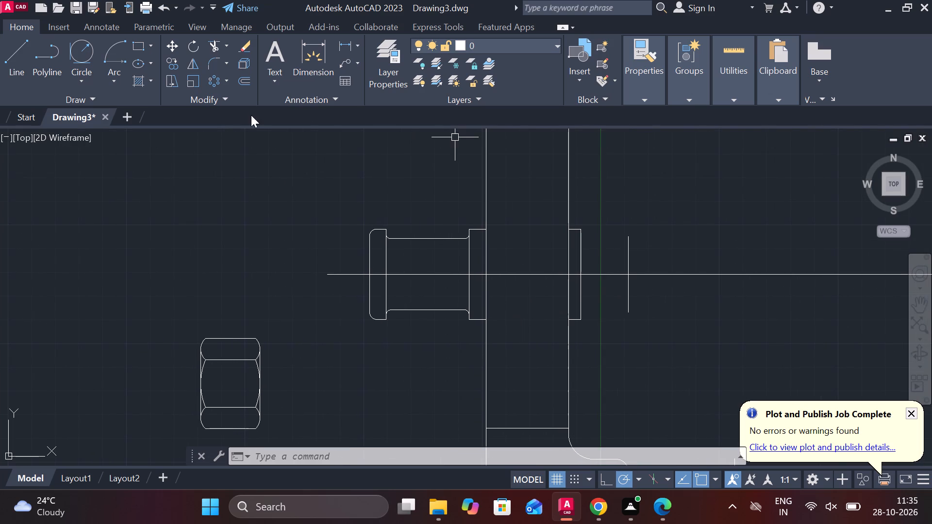
click(348, 46)
scroll(587, 259, up, 2)
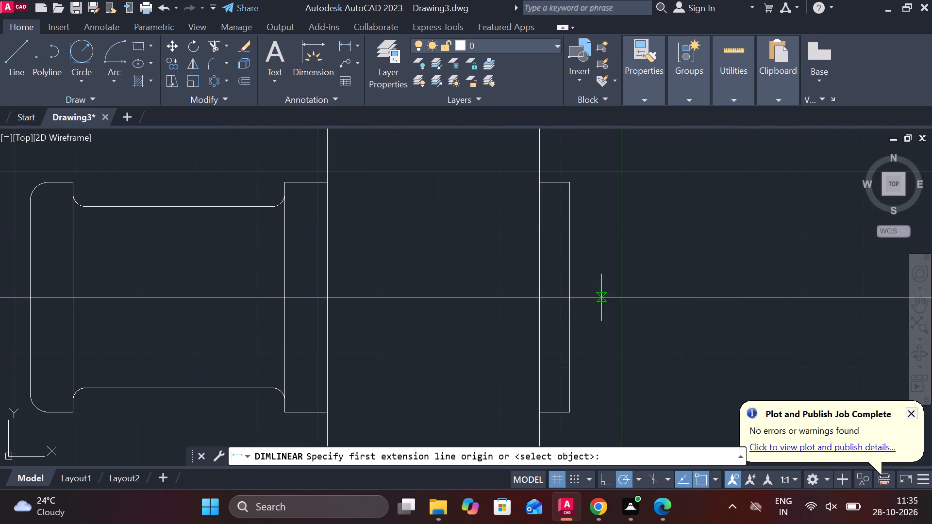
click(568, 299)
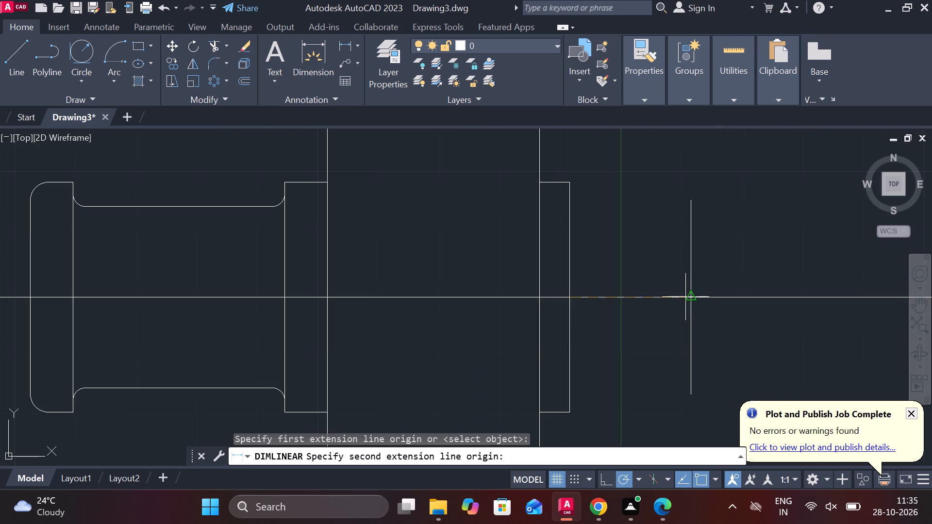
click(687, 296)
middle_drag(678, 289, 661, 255)
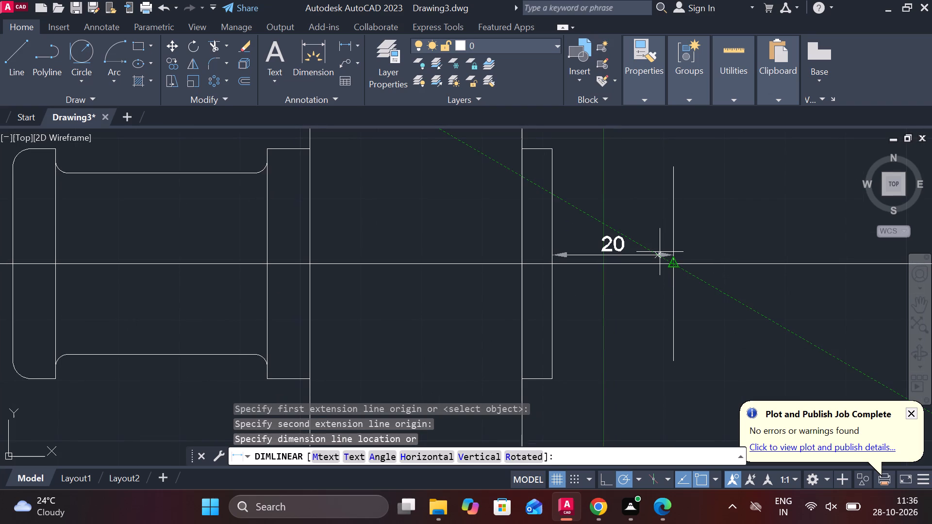
key(Escape)
Measure the overall horizontal width of the hexagonal nut side view between its outer vertical edges with a linear dimension.
scroll(660, 252, down, 2)
middle_drag(409, 292, 449, 240)
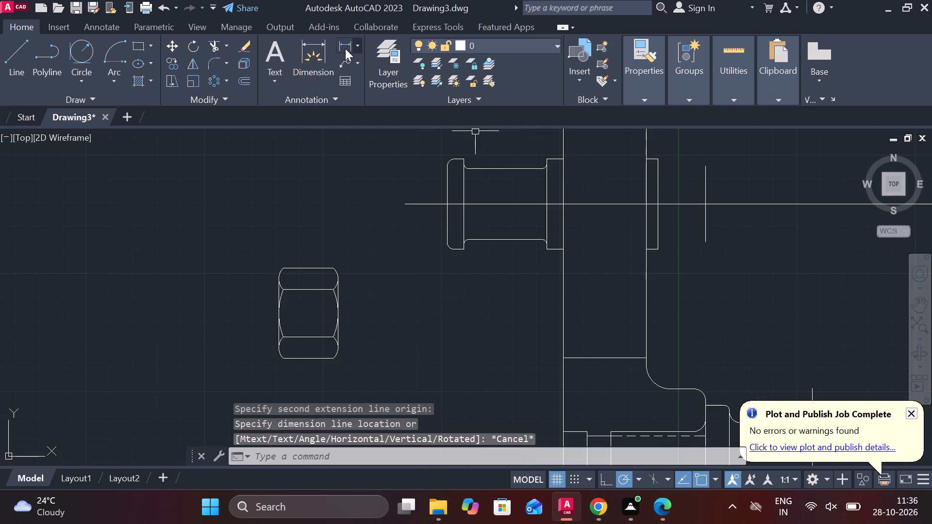
double_click(341, 48)
scroll(365, 319, up, 1)
middle_drag(370, 319, 395, 321)
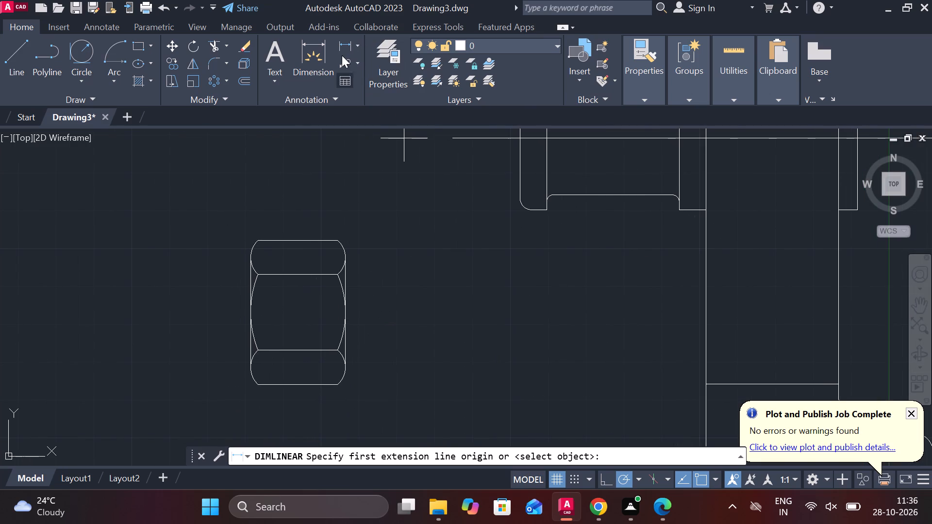
click(342, 46)
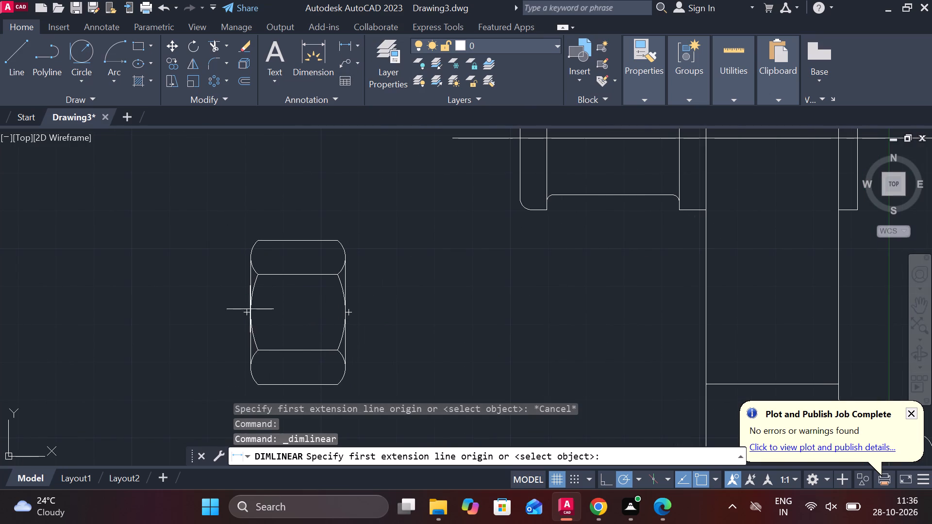
click(248, 309)
click(350, 313)
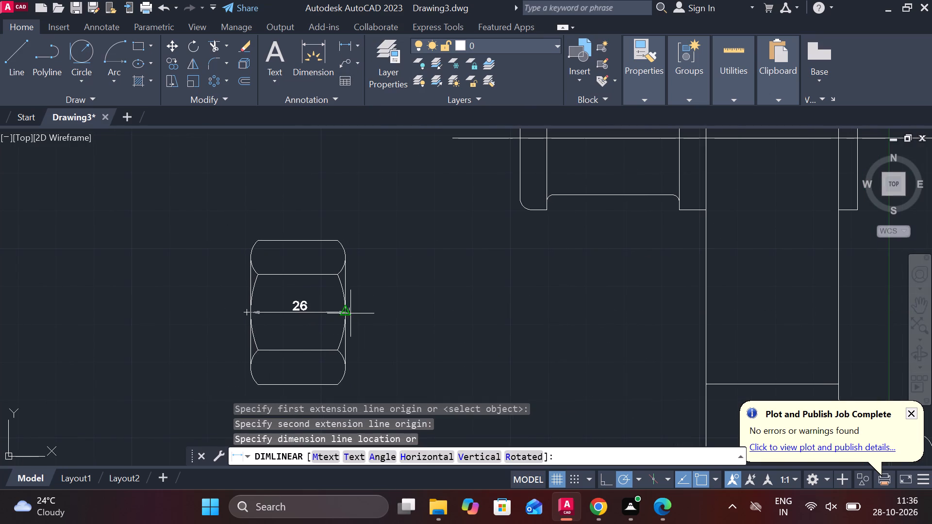
middle_drag(353, 313, 407, 295)
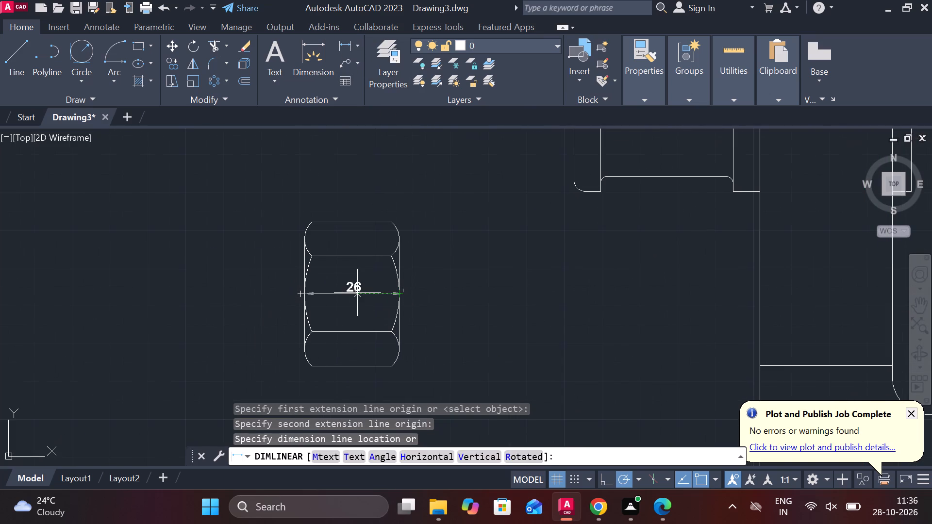
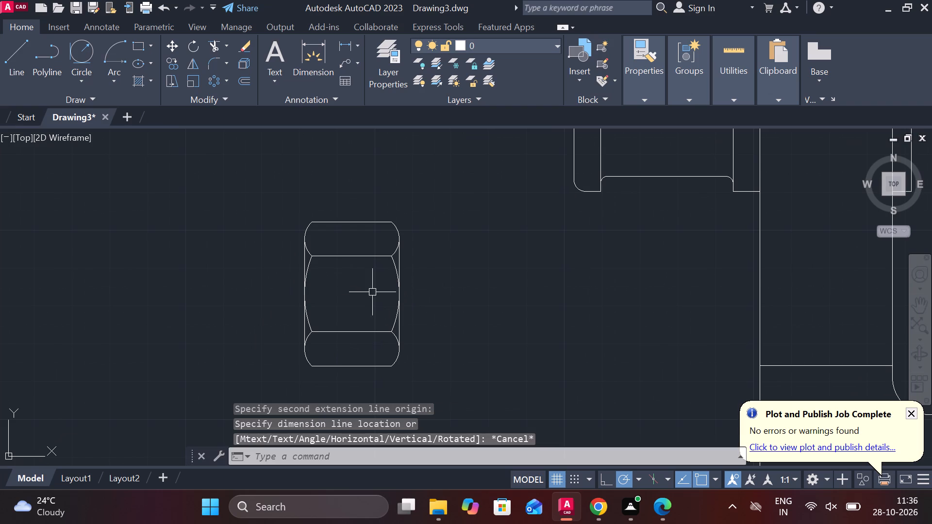
Draw a vertical centre line through the hexagonal nut side view, from the top edge's midpoint to the bottom edge's midpoint.
key(l)
key(Return)
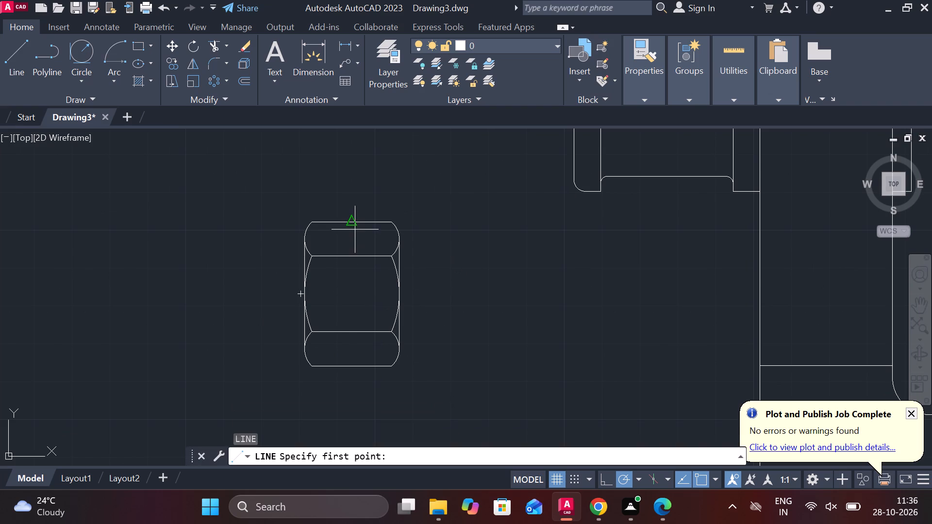
click(350, 223)
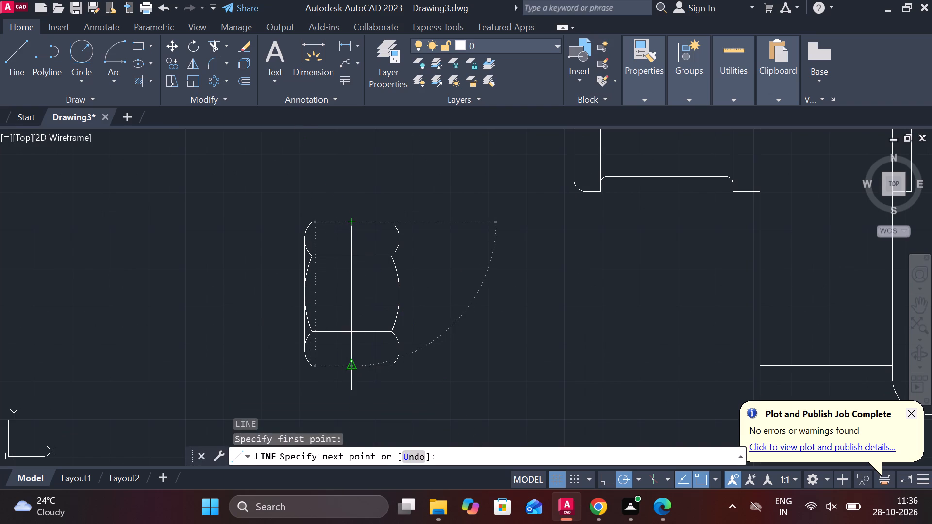
click(347, 369)
key(Escape)
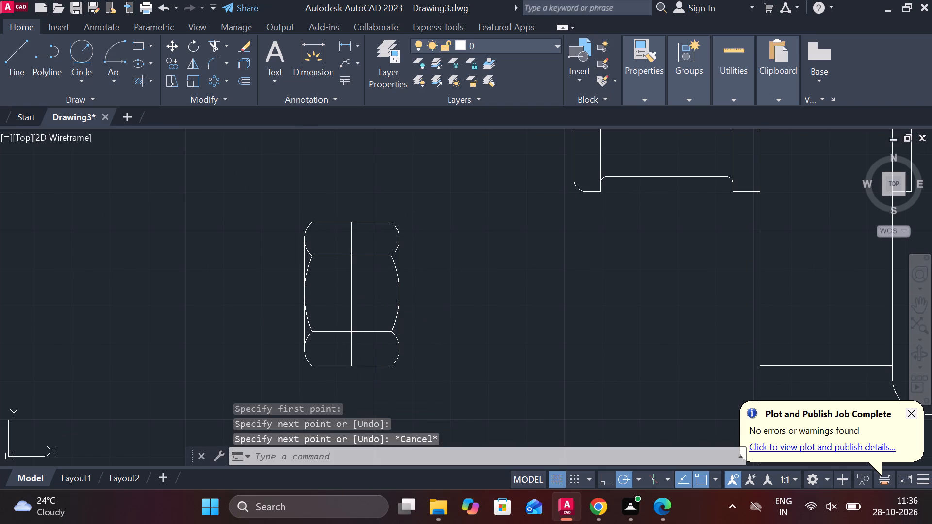
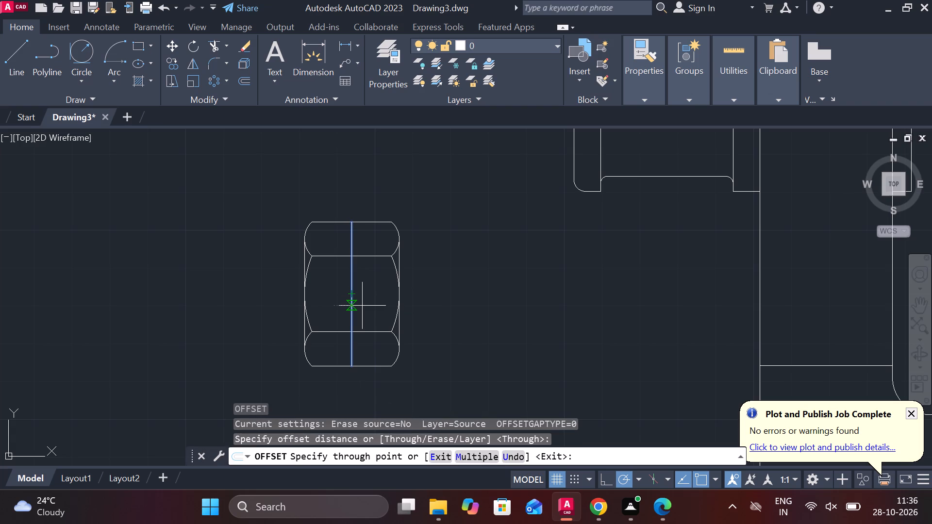
Offset the hexagonal nut's vertical centre line by 4 to each side.
text(4)
key(space)
click(352, 292)
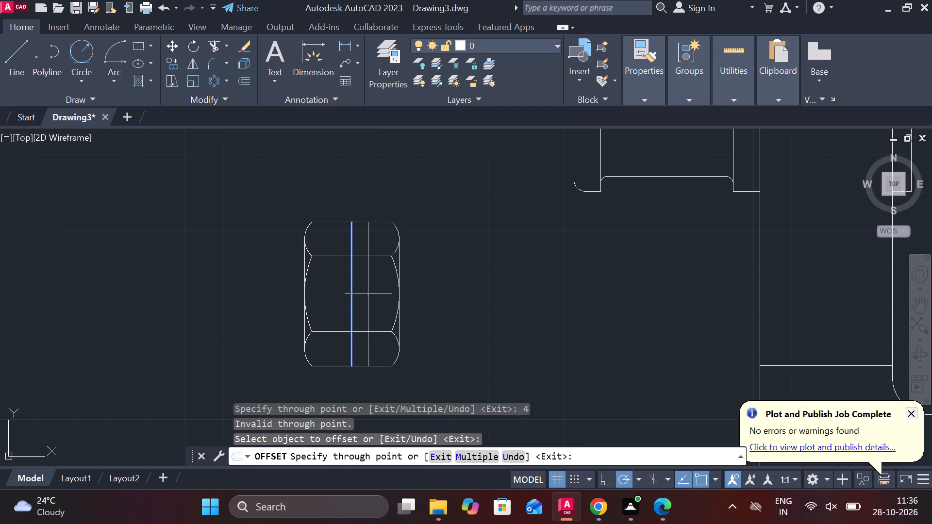
text(4)
key(space)
click(351, 294)
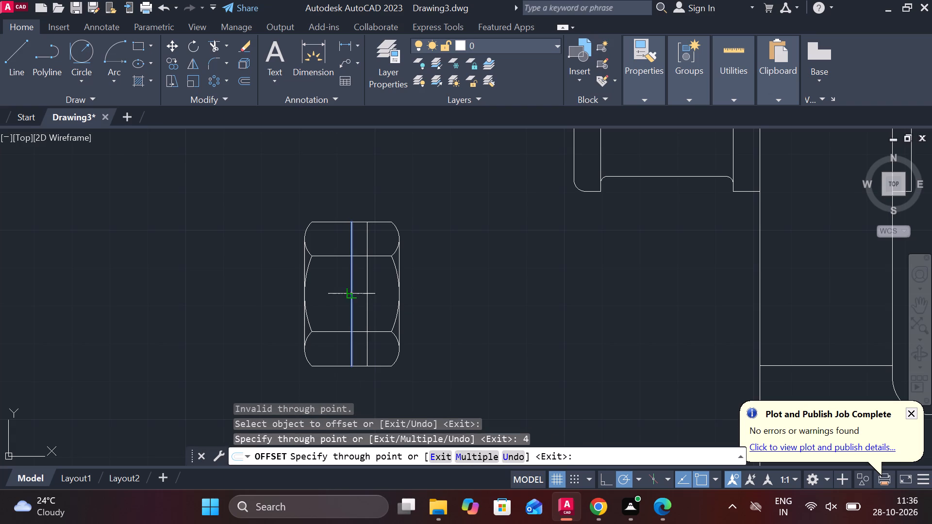
click(335, 298)
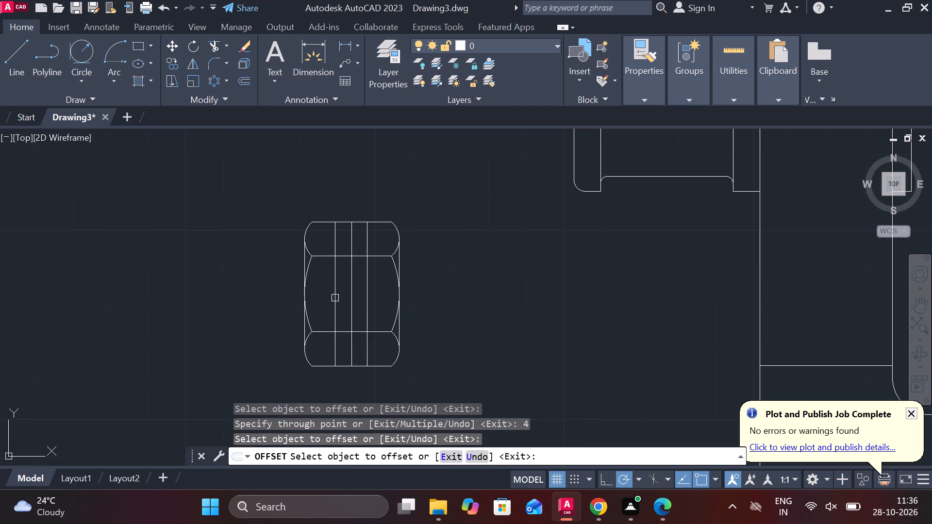
key(ctrl+z)
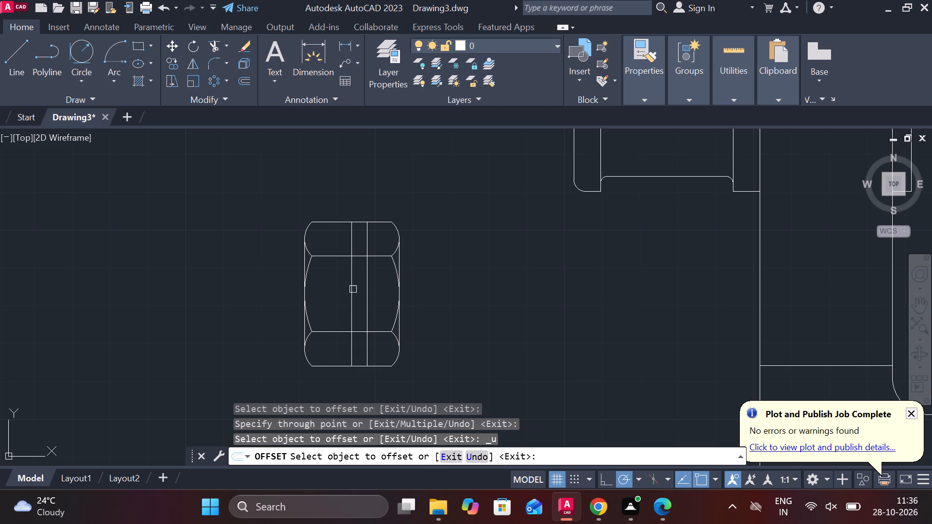
click(353, 289)
text(4)
key(space)
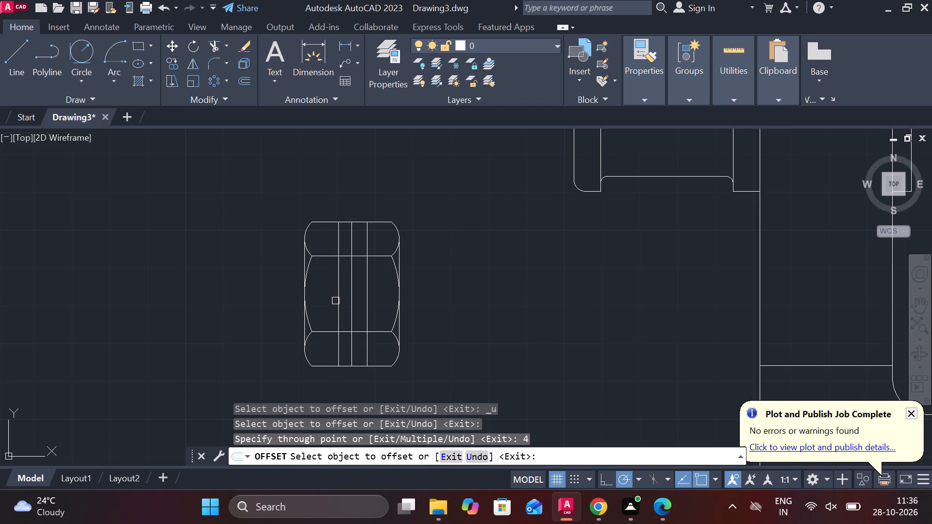
key(Escape)
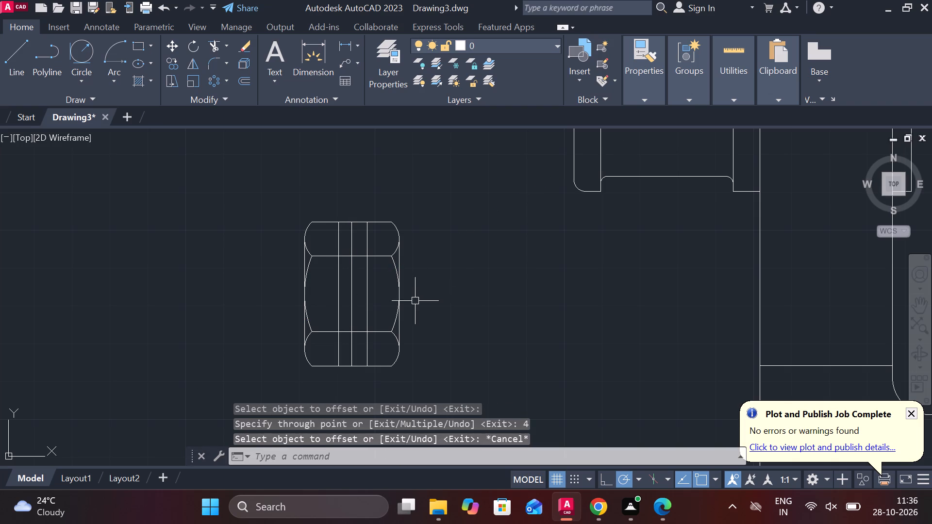
Trim away the centre line and the nut's horizontal edges between the two offset lines, splitting the nut into two halves.
text(TR)
key(space)
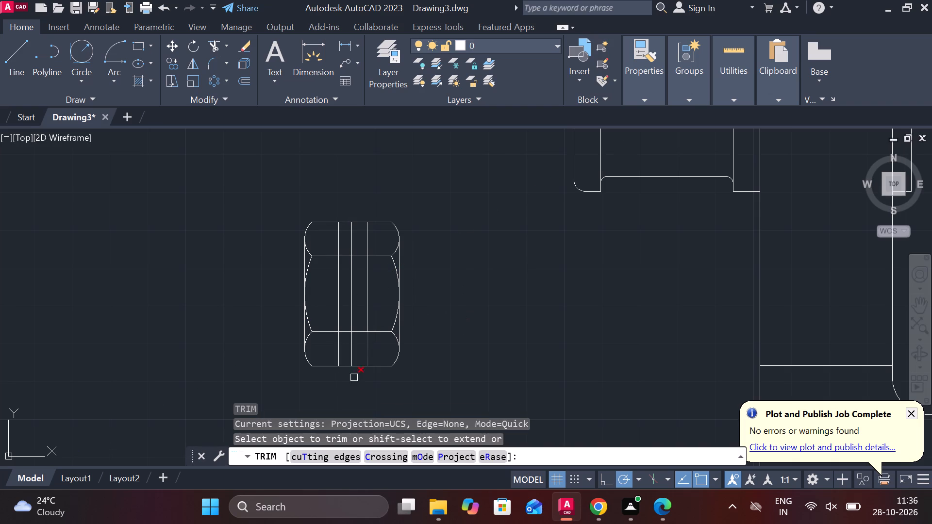
click(350, 360)
click(350, 366)
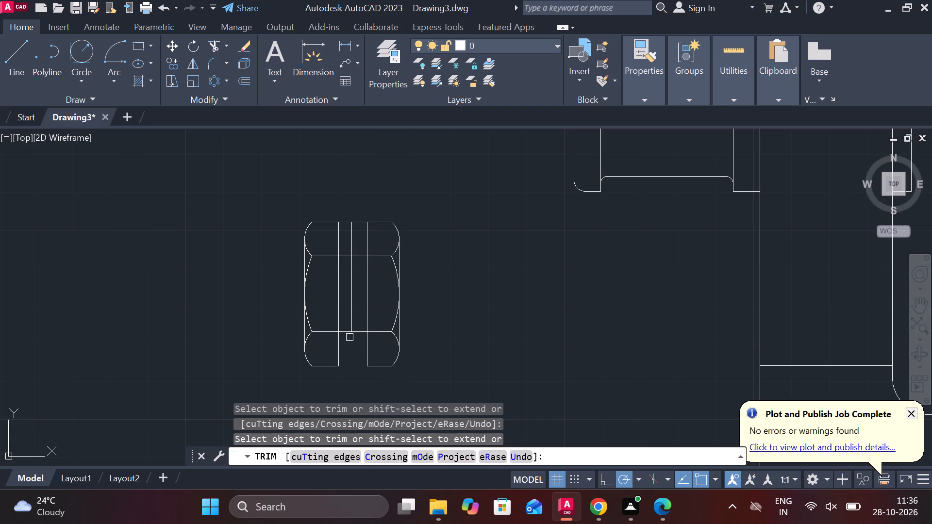
click(349, 333)
click(349, 331)
click(354, 258)
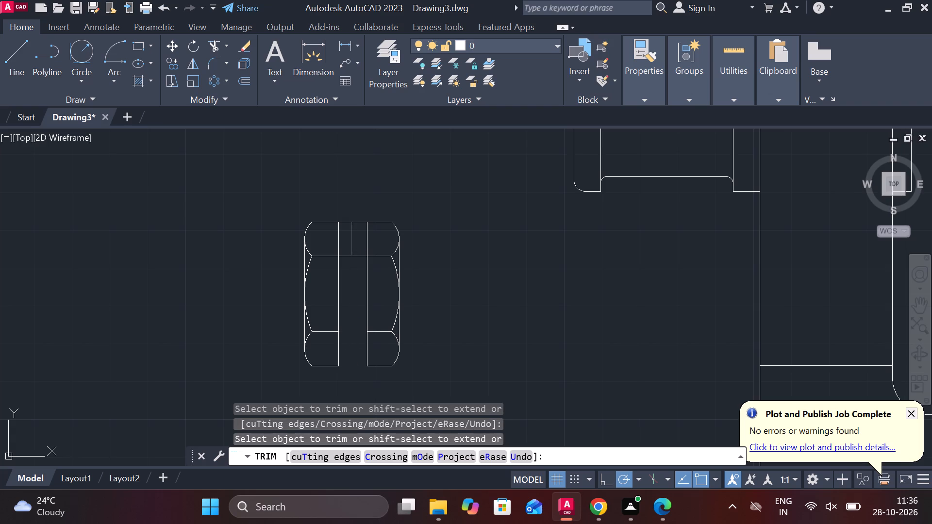
click(354, 258)
click(356, 257)
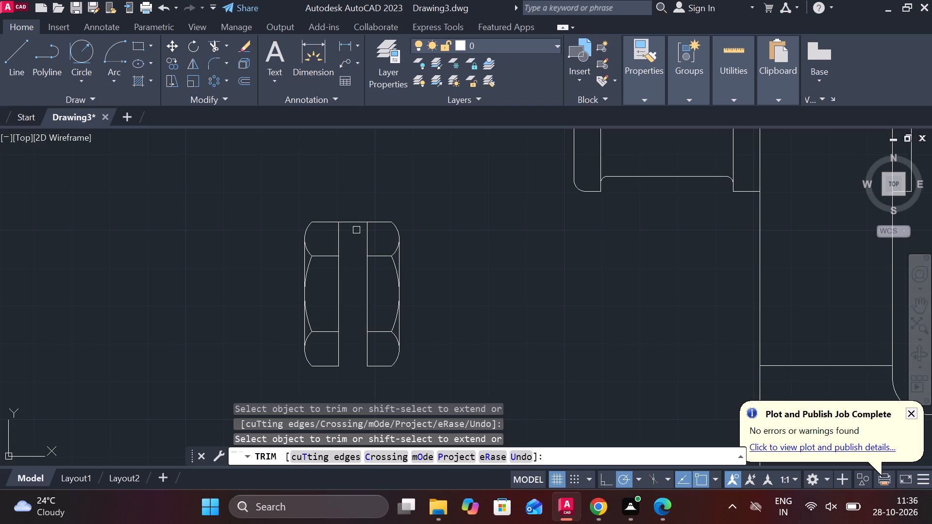
click(357, 224)
key(Escape)
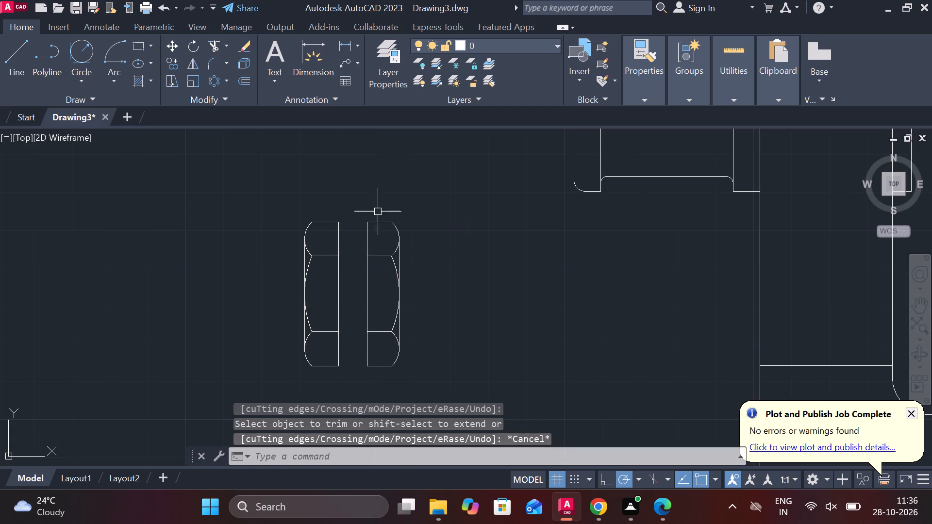
Move the nut's right half against the left half, joining them at the midpoints of their inner vertical lines.
drag(357, 206, 356, 215)
click(477, 388)
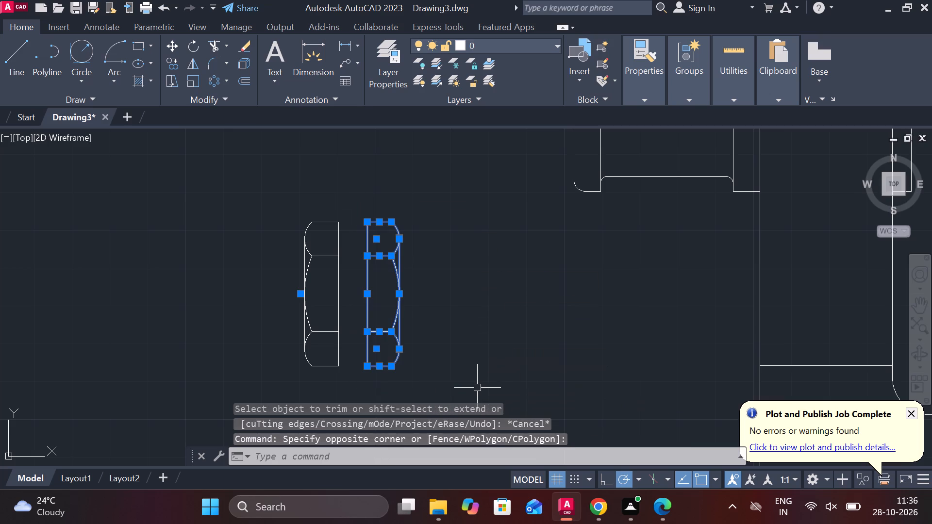
key(m)
key(Return)
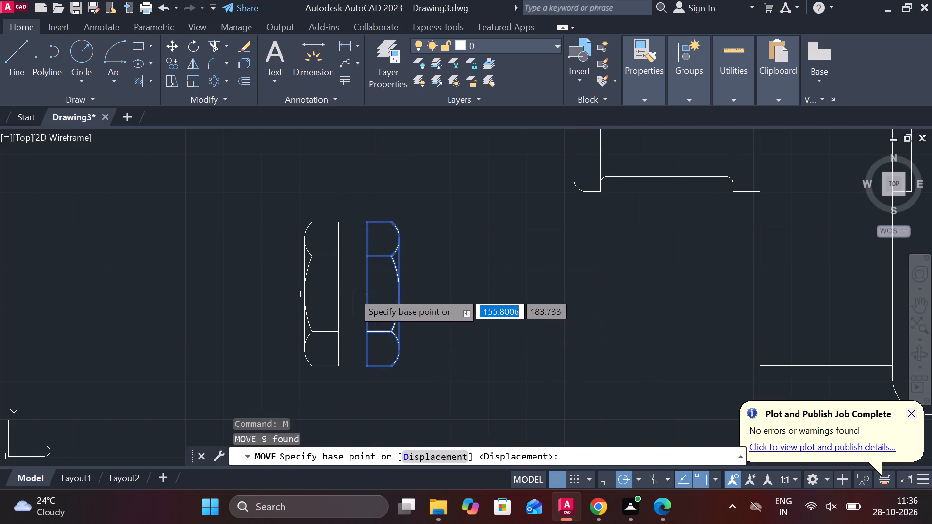
click(369, 292)
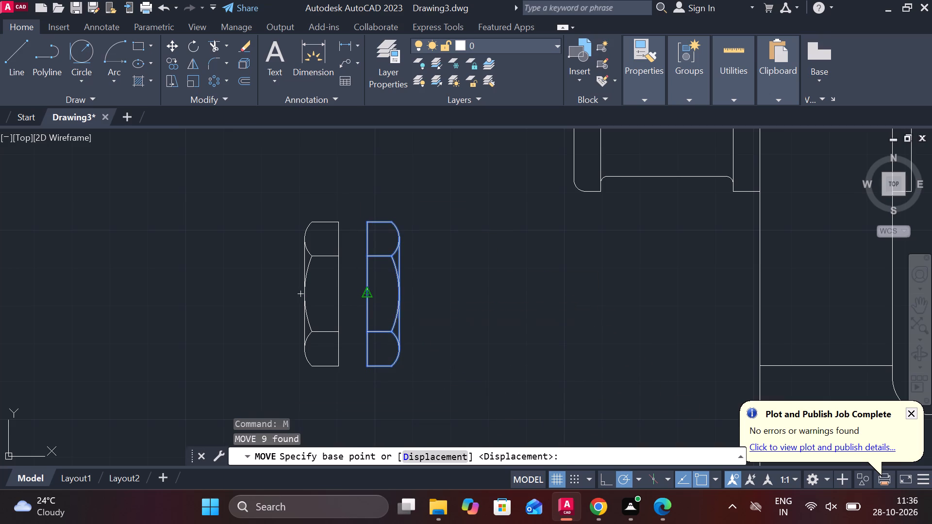
click(343, 295)
key(Escape)
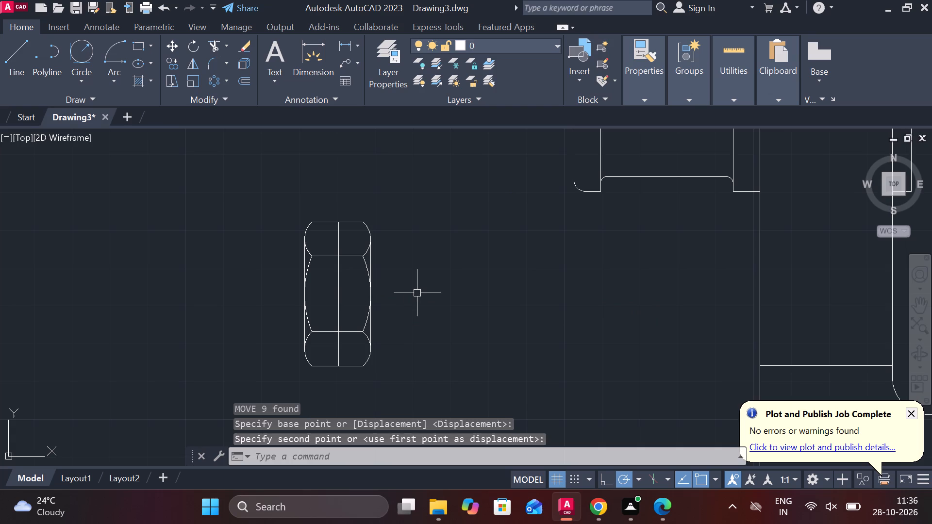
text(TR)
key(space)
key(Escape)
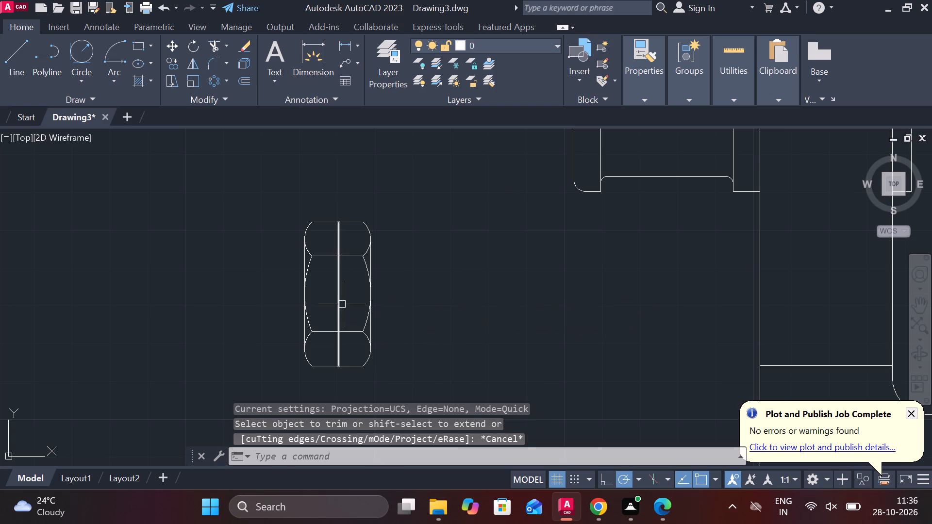
Erase both overlapping vertical seam lines in the middle of the narrowed nut.
click(342, 303)
text(E)
key(space)
click(342, 302)
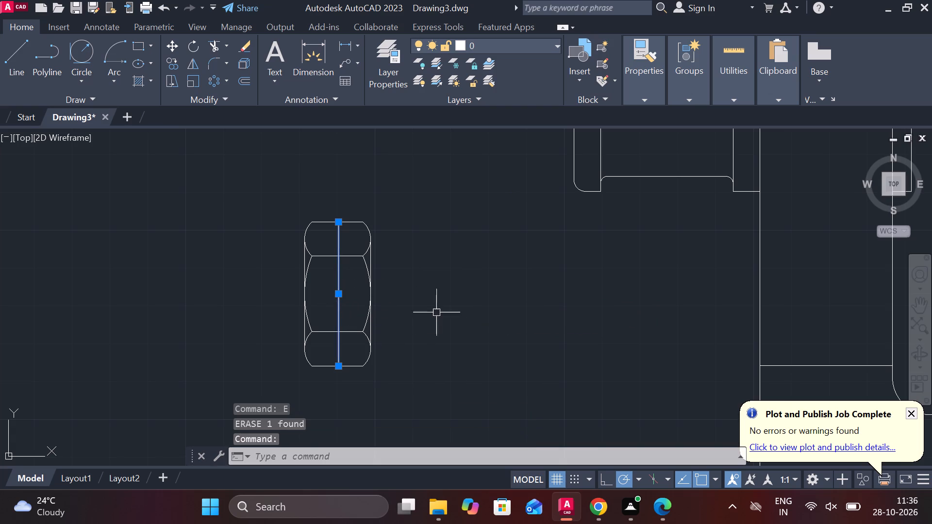
text(E)
key(space)
Move the whole nut from its left face's midpoint to the midpoint of the right-hand flange's outer edge, on the horizontal axis.
scroll(456, 321, down, 1)
drag(291, 232, 306, 235)
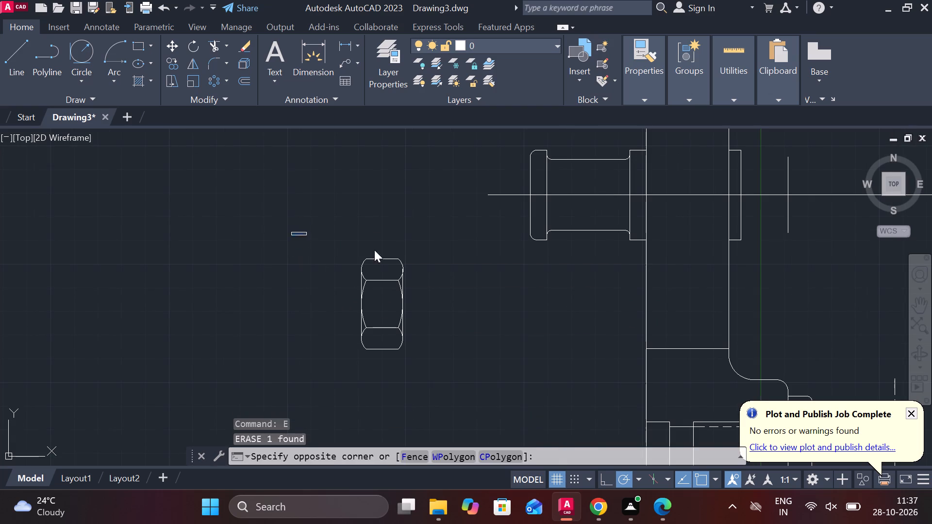
click(499, 395)
key(m)
key(Return)
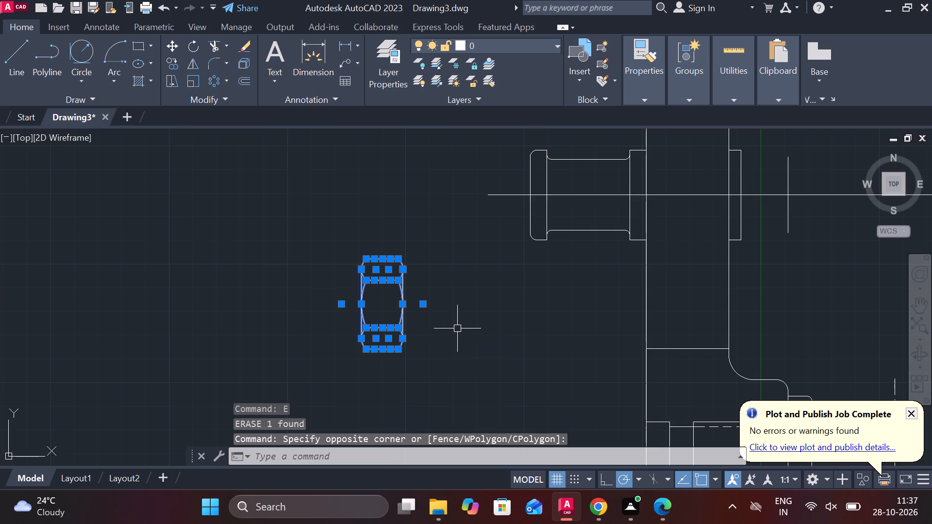
click(366, 302)
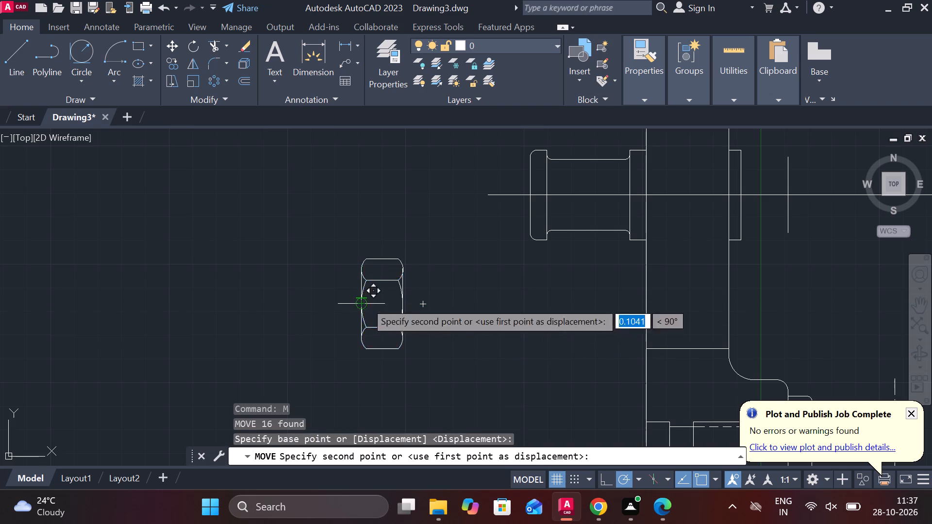
middle_drag(643, 289, 500, 356)
scroll(545, 270, up, 2)
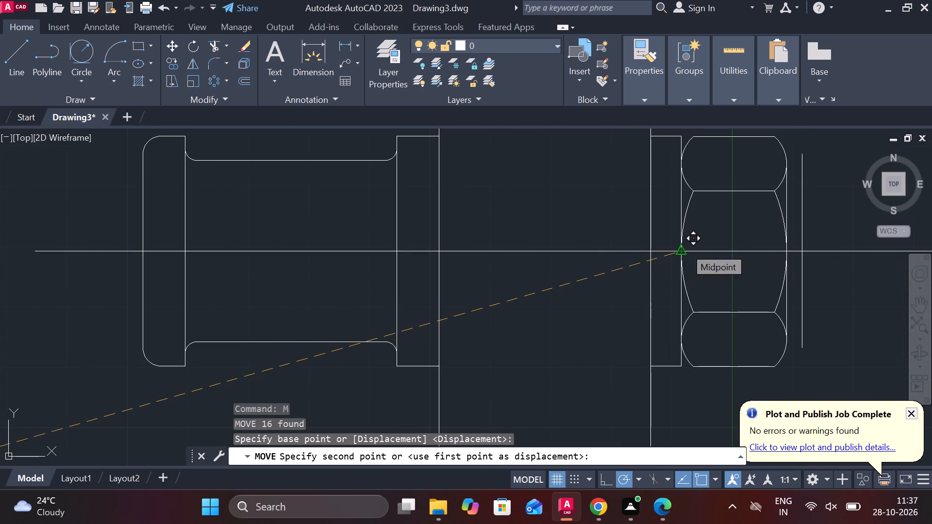
click(685, 247)
Draw two horizontal lines about 2.5 long from the nut's right face to the free vertical line, level with the nut's inner edges.
middle_drag(777, 294, 680, 303)
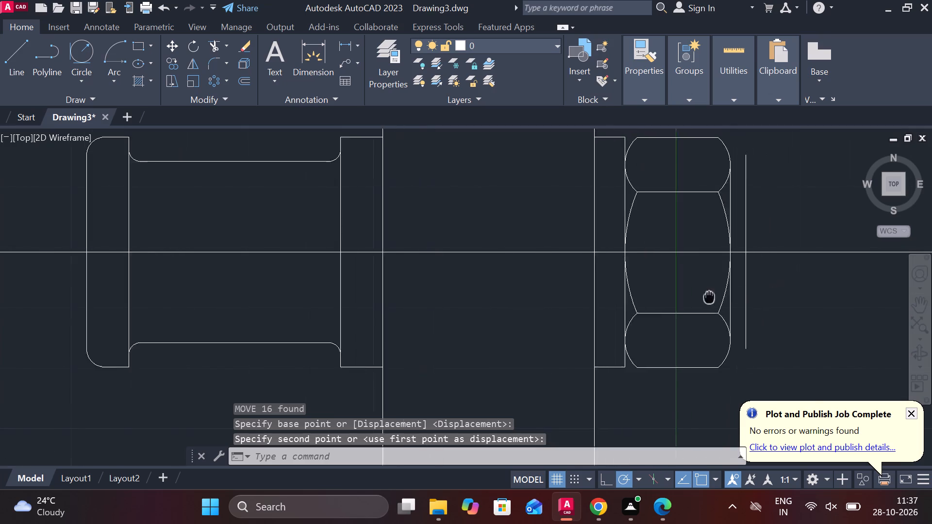
middle_drag(680, 303, 617, 317)
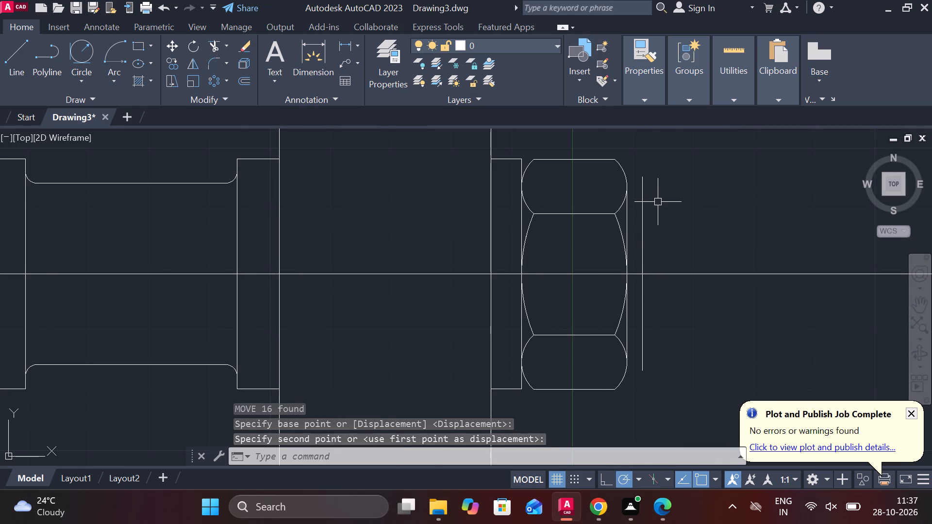
scroll(660, 228, up, 2)
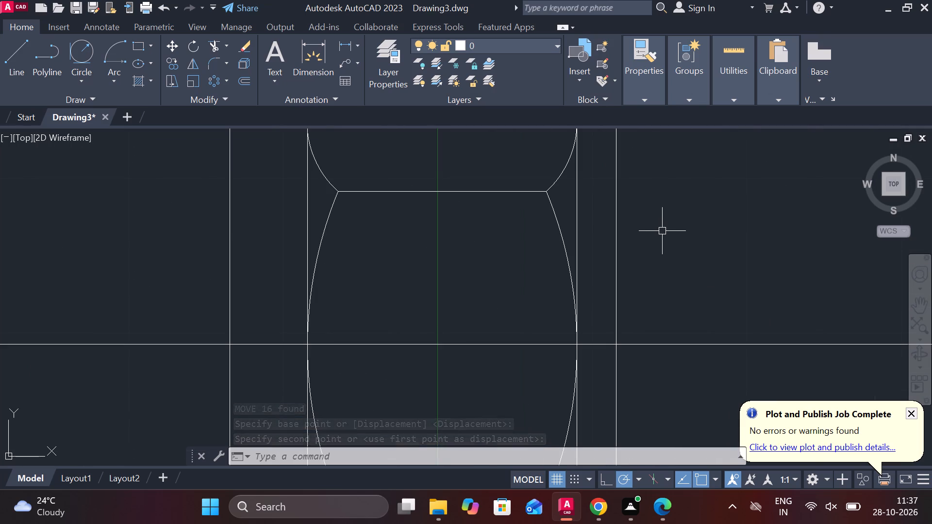
key(l)
key(Return)
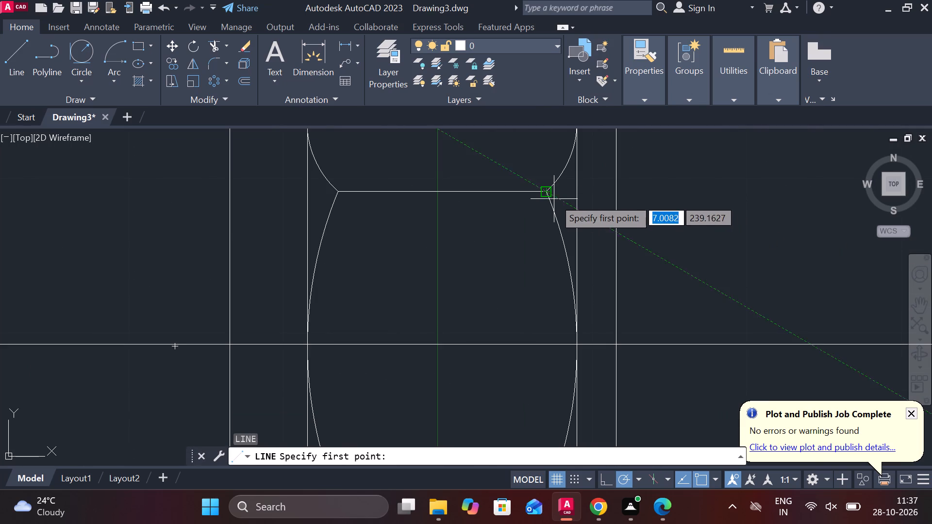
click(576, 194)
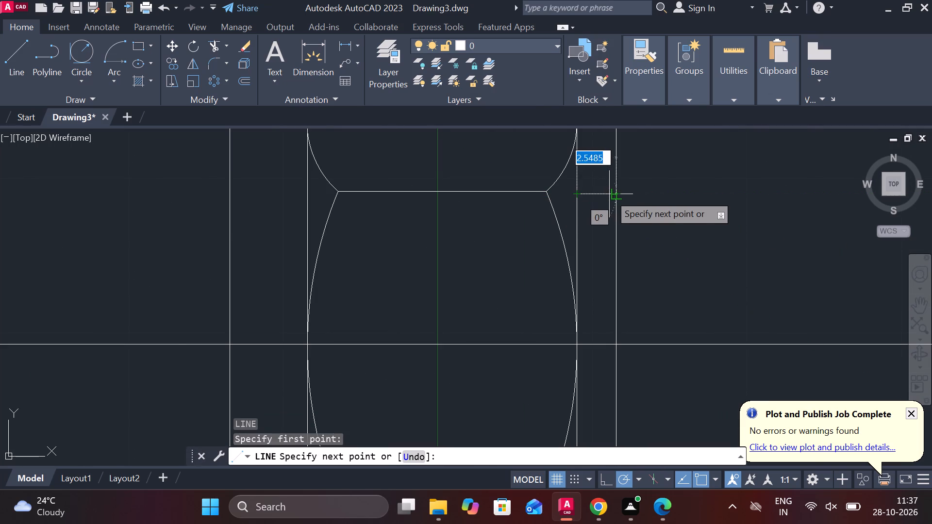
click(613, 194)
key(Escape)
scroll(682, 238, down, 1)
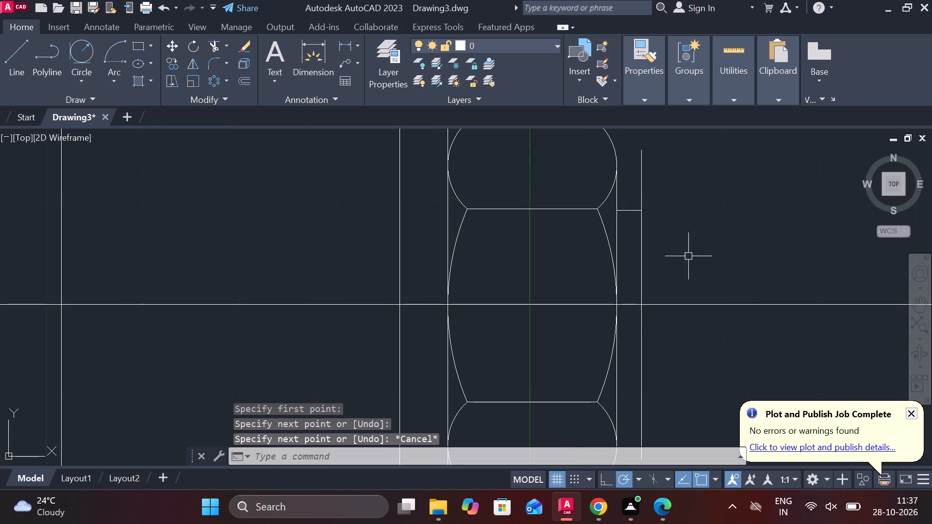
middle_drag(676, 267, 606, 202)
key(space)
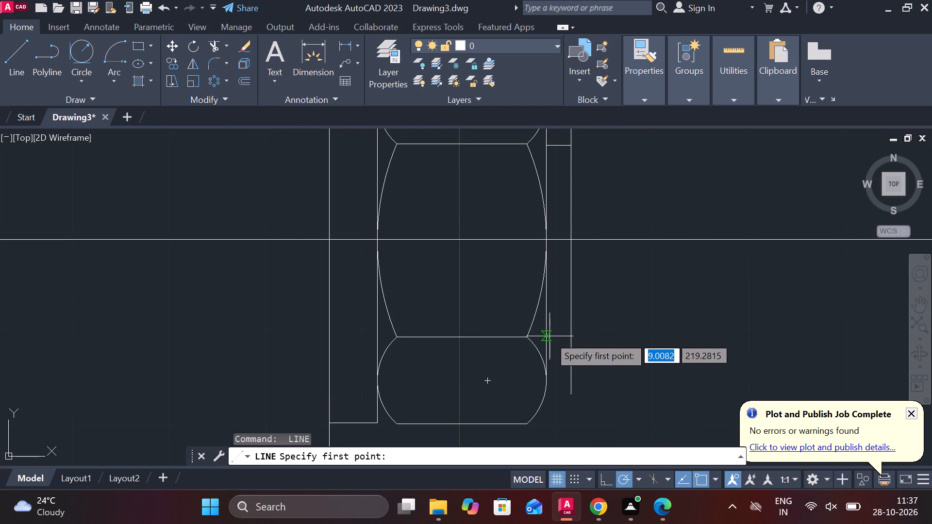
click(547, 337)
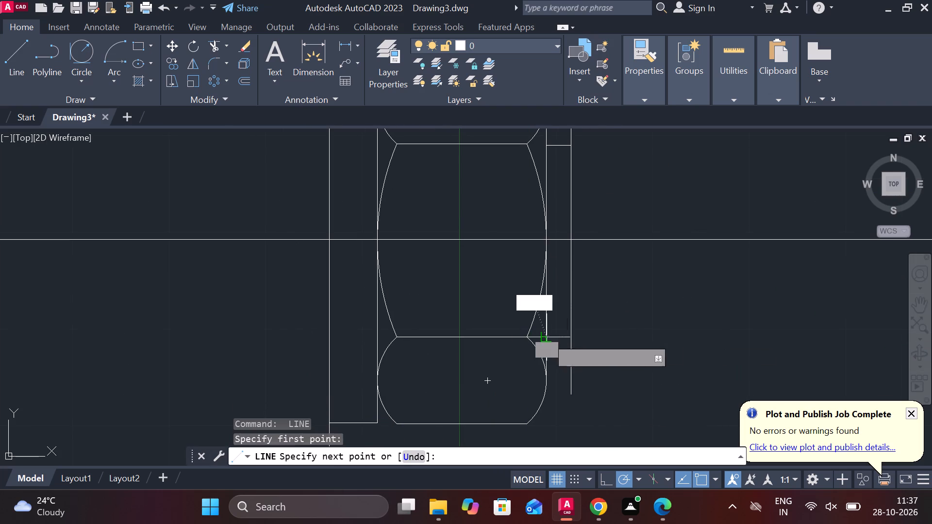
click(571, 335)
key(Escape)
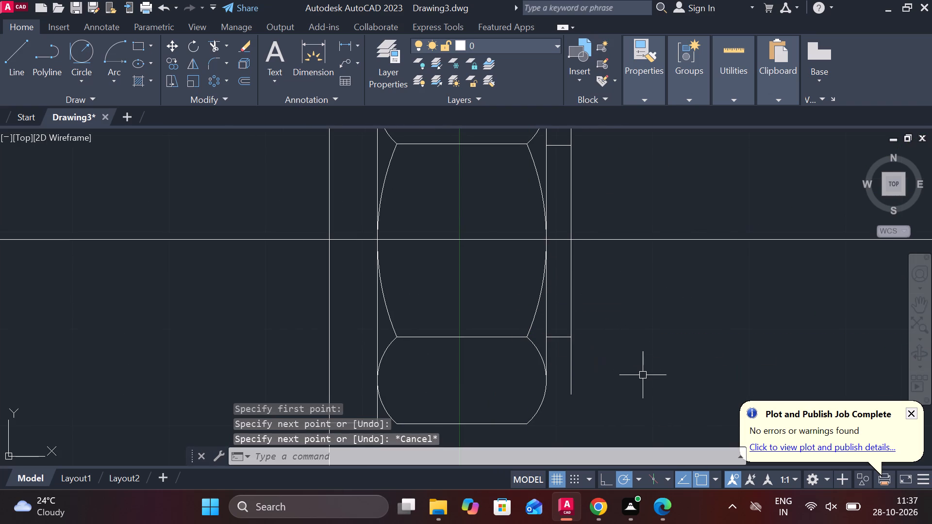
Trim the free vertical line's ends beyond the two short horizontal lines to close the stud end.
text(TR)
key(space)
click(570, 372)
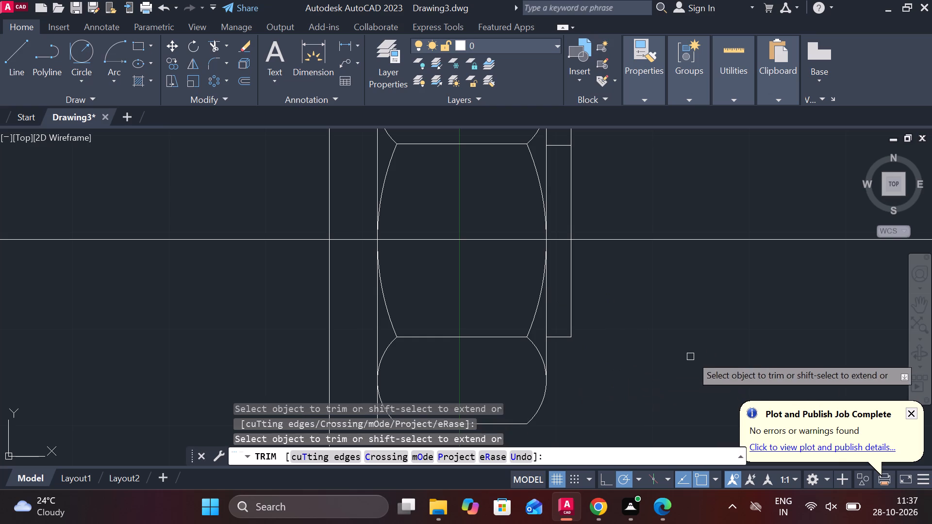
scroll(675, 337, down, 2)
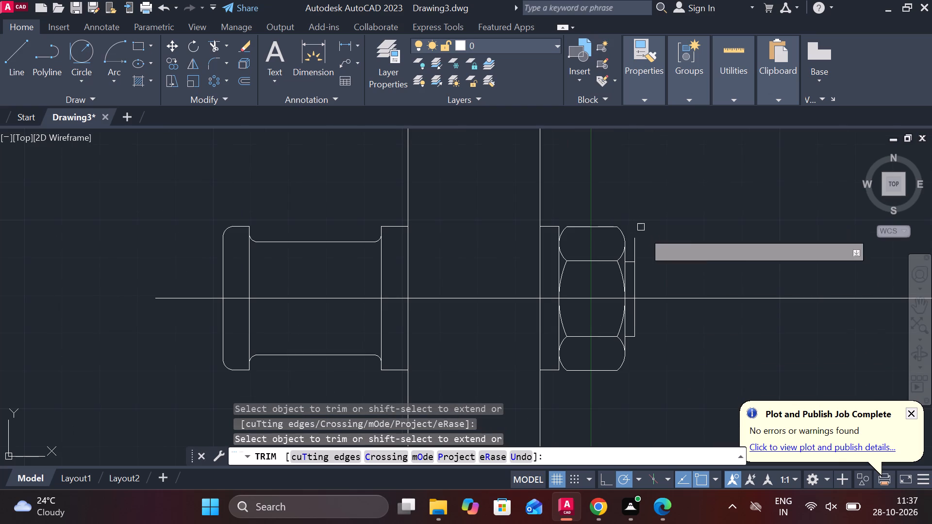
click(635, 248)
scroll(624, 246, up, 2)
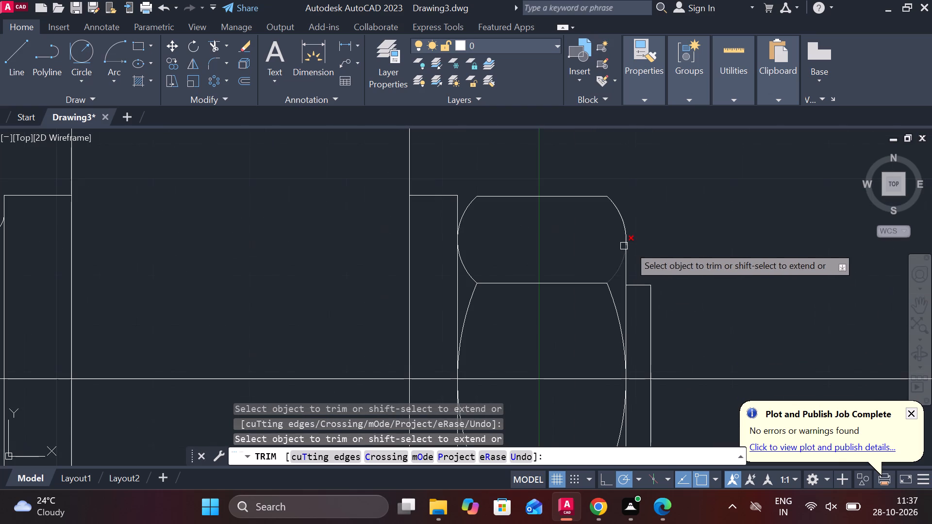
middle_drag(691, 312, 683, 312)
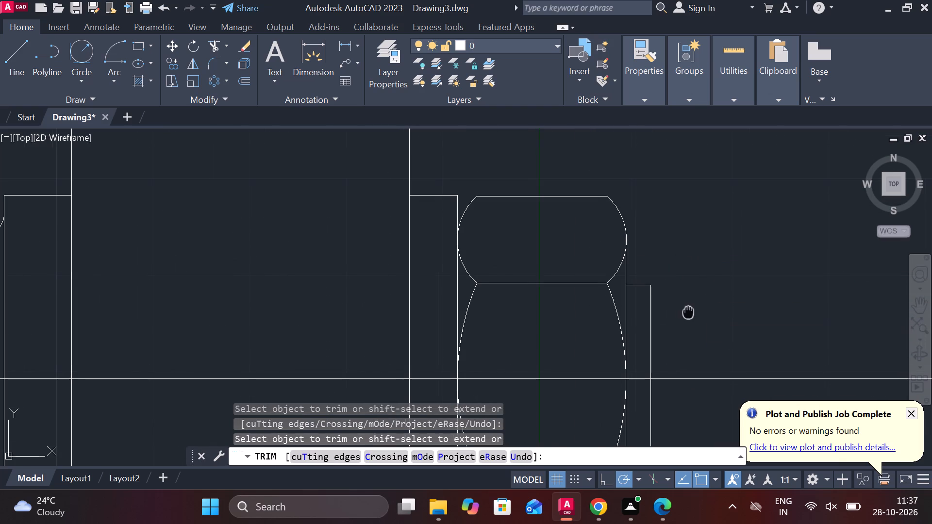
middle_drag(683, 312, 585, 205)
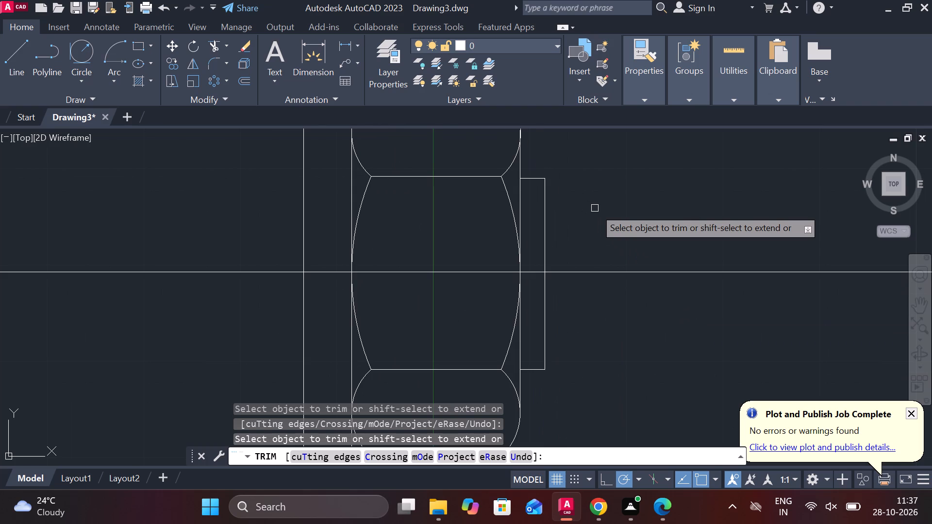
key(Escape)
Start a new line in the assembled boss-and-nut view.
scroll(595, 208, down, 2)
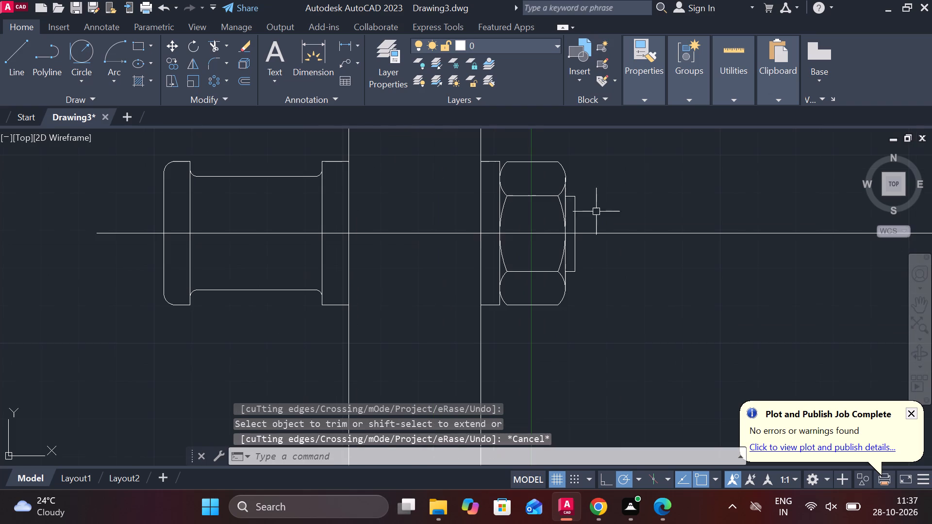
scroll(478, 222, up, 1)
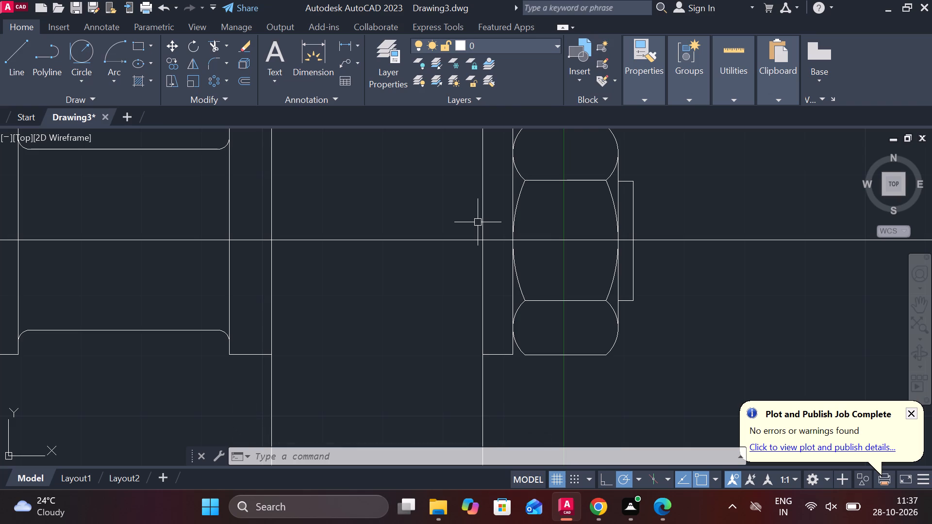
scroll(472, 219, down, 1)
key(l)
key(Return)
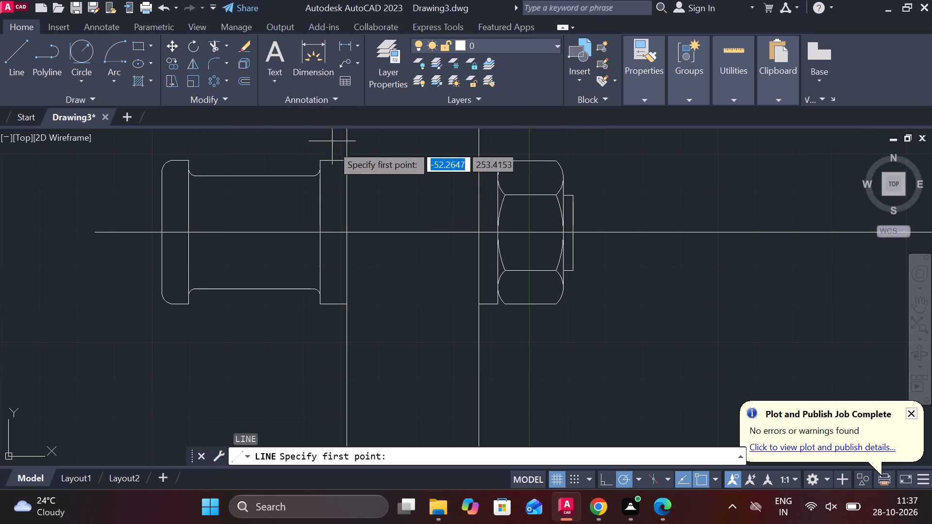
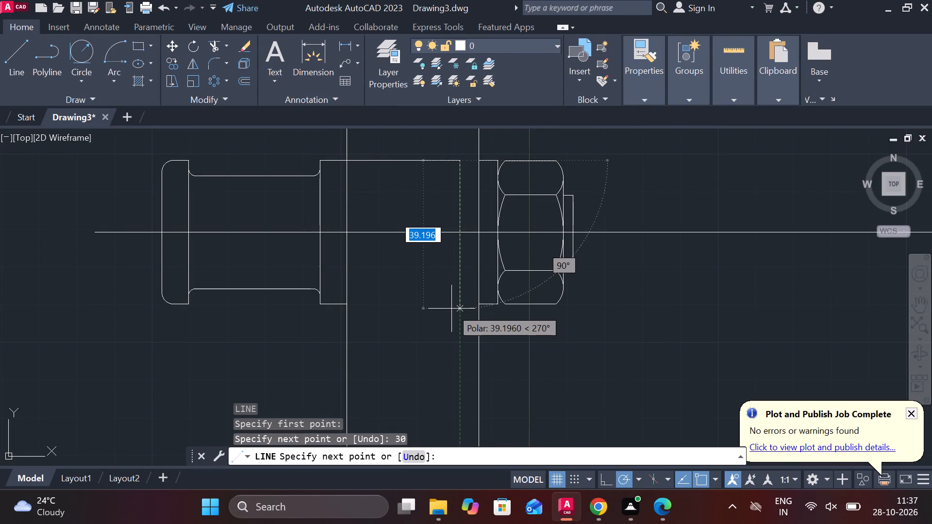
Complete the boss outline with a 38-long vertical line down and a horizontal line back to the flange's lower corner on the left-hand vertical line.
text(38)
key(Return)
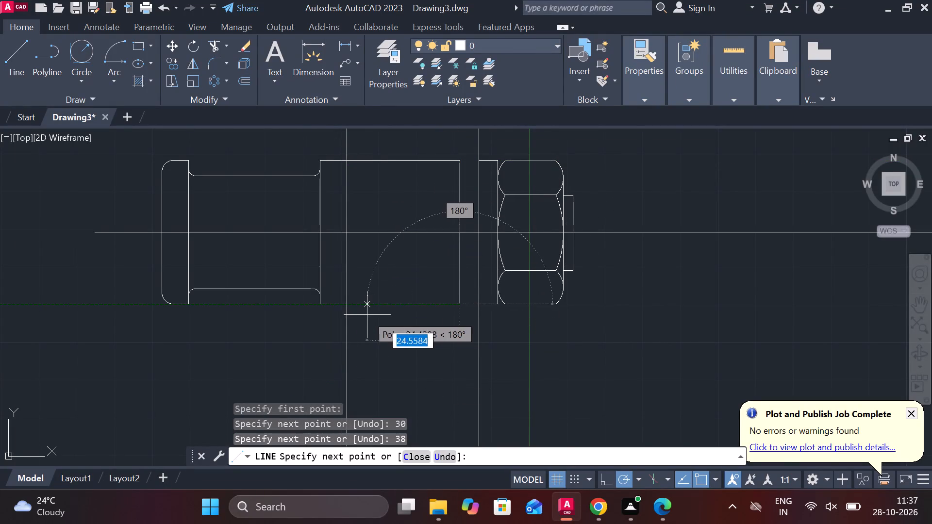
click(347, 308)
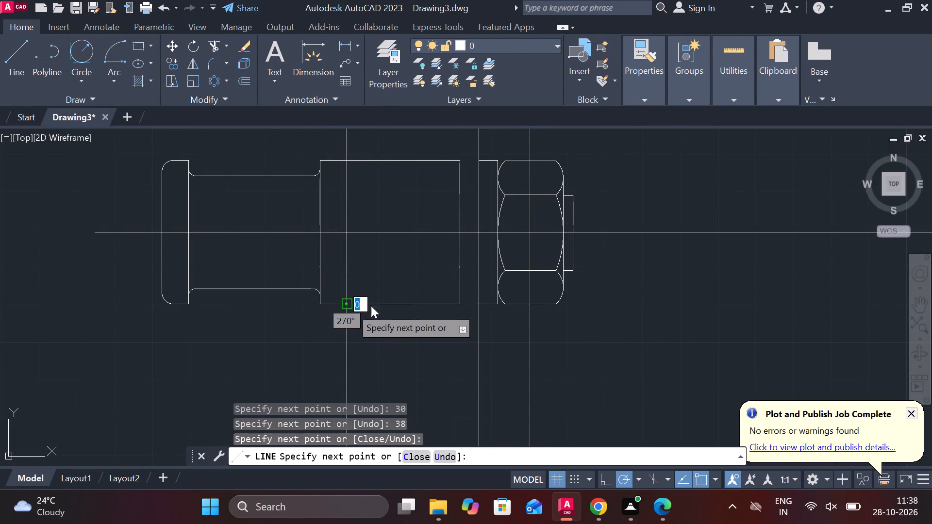
key(Escape)
Change the linetype of the horizontal axis line through the boss and nut to CENTER.
middle_drag(447, 278, 447, 350)
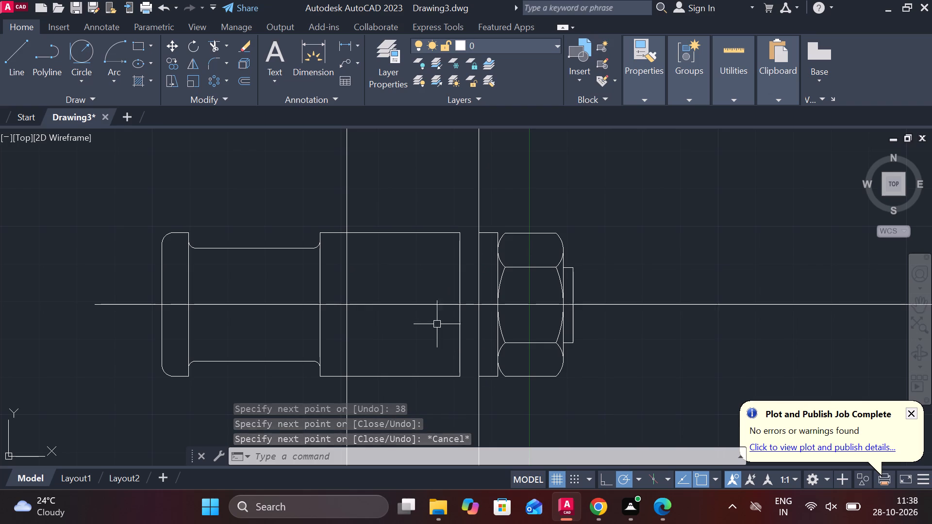
click(435, 304)
click(646, 103)
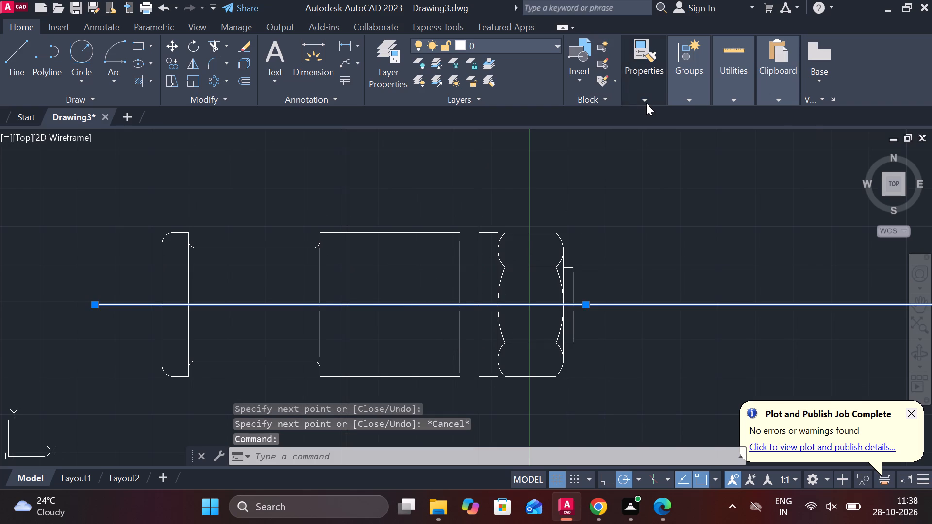
click(724, 154)
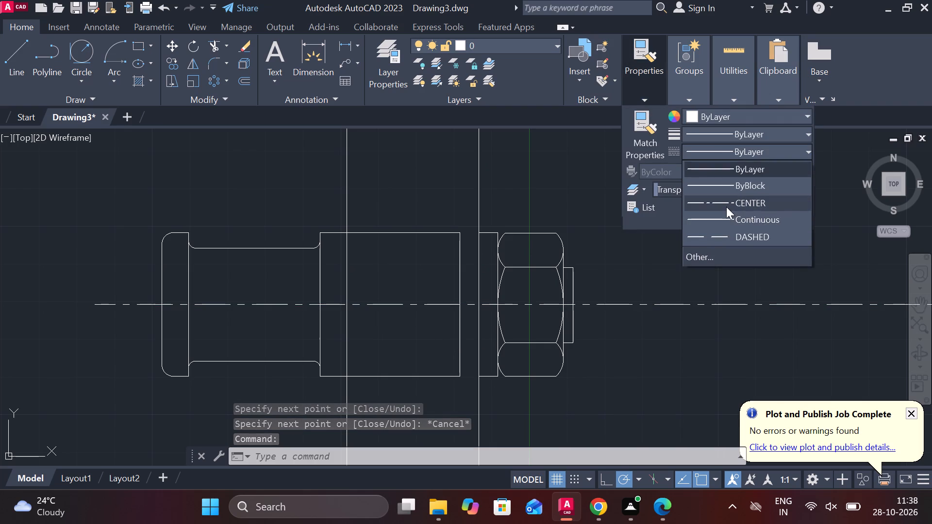
click(726, 207)
key(Escape)
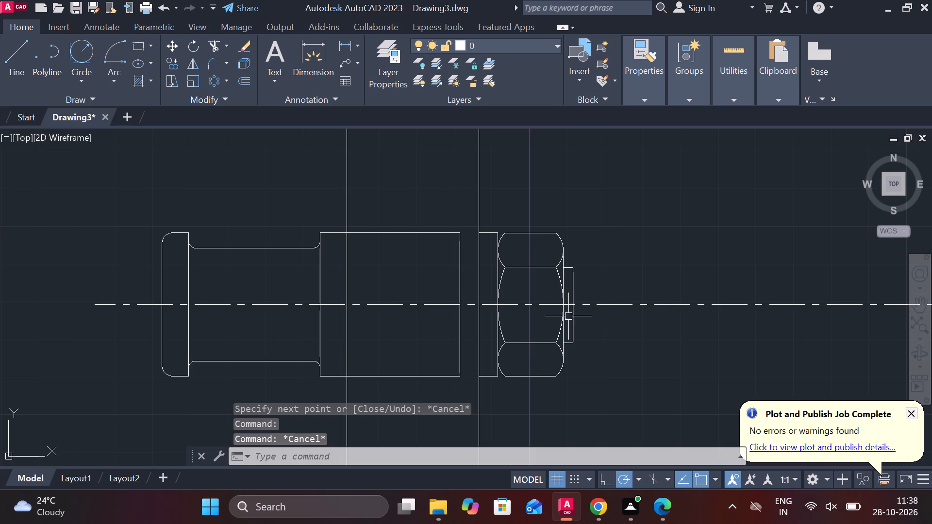
Grab the vertical line between the right-hand flange and the nut at its midpoint and start shifting it along the axis.
scroll(562, 307, up, 1)
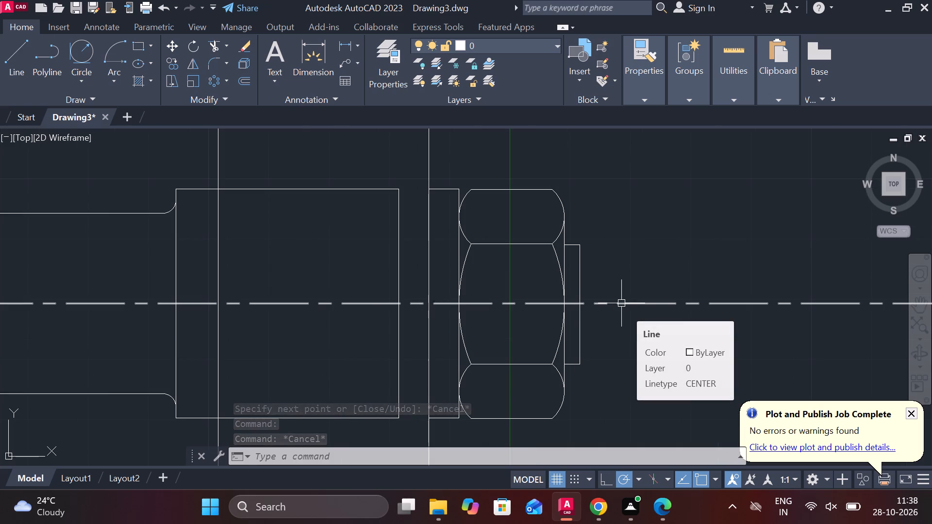
scroll(621, 303, down, 2)
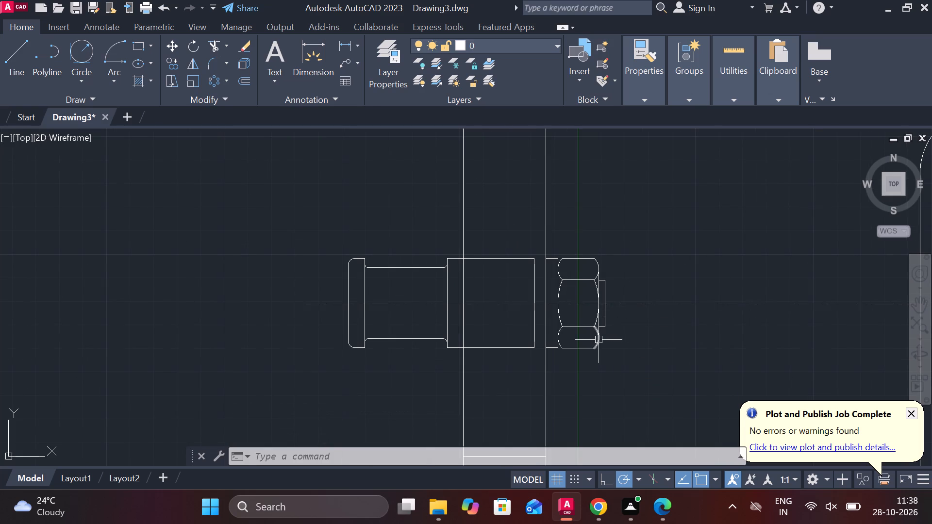
scroll(565, 309, up, 3)
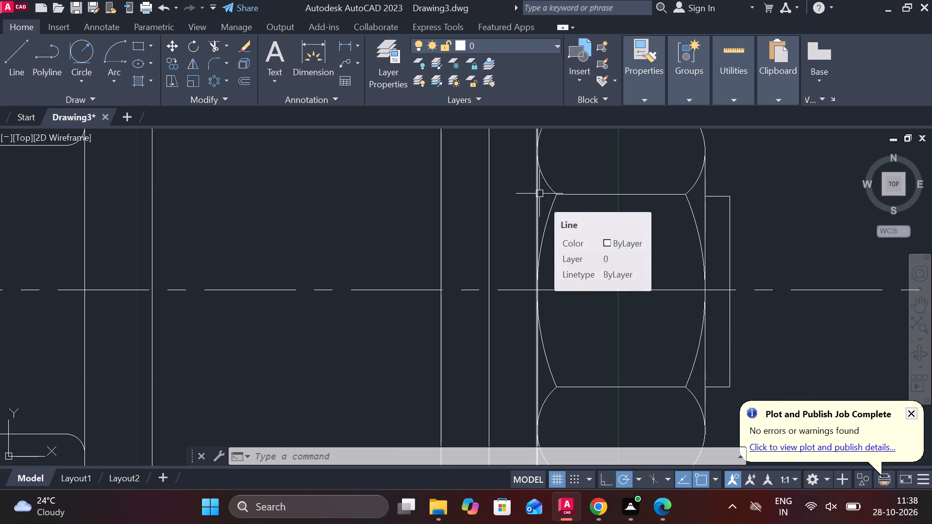
click(539, 194)
scroll(539, 194, down, 1)
click(539, 252)
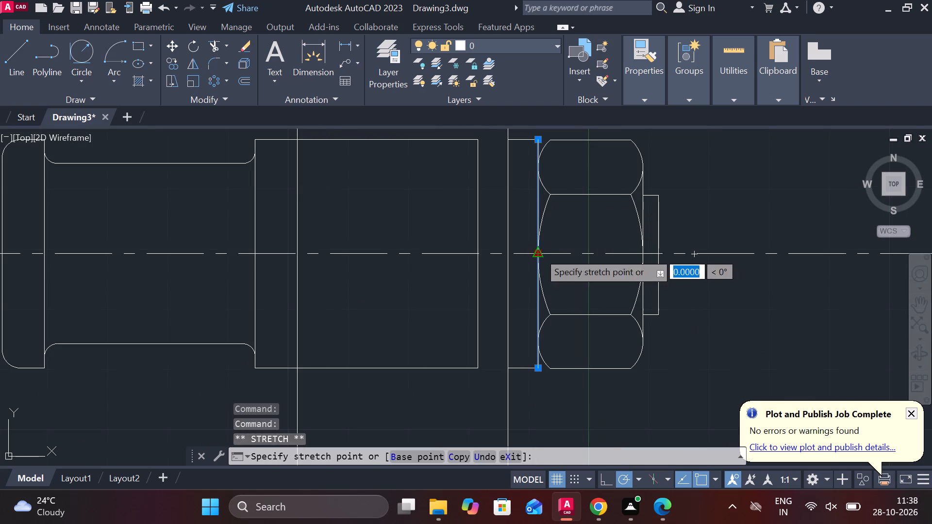
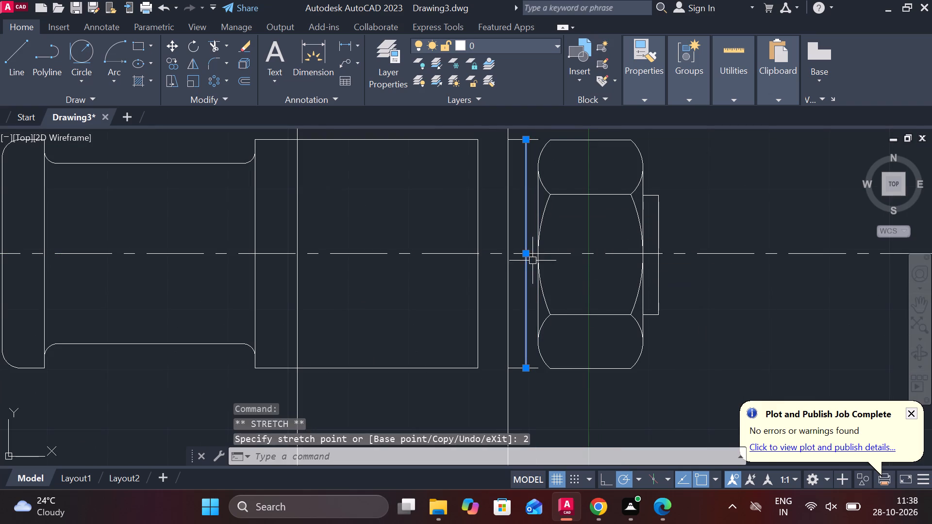
Trim the top and bottom horizontal line ends that overhang between the vertical washer line and the hexagonal nut.
key(Escape)
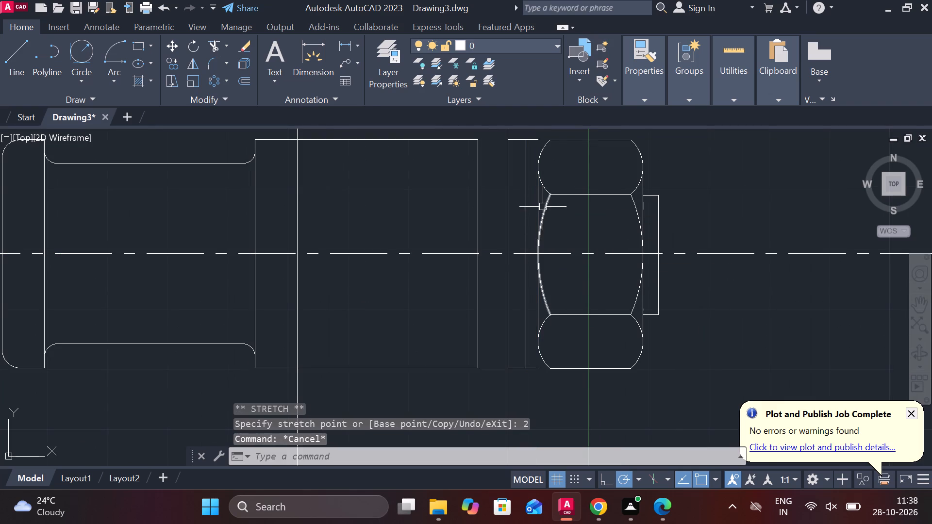
text(TR)
key(space)
click(539, 136)
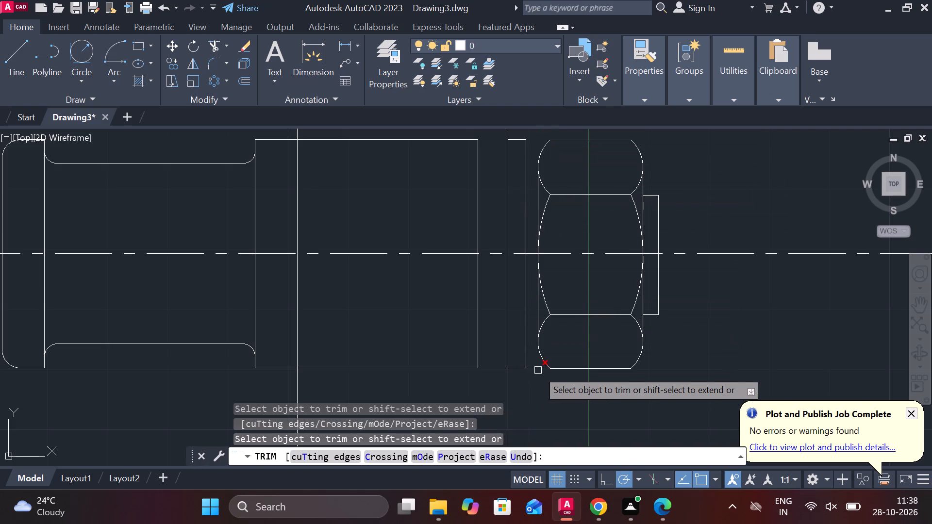
click(538, 370)
key(Escape)
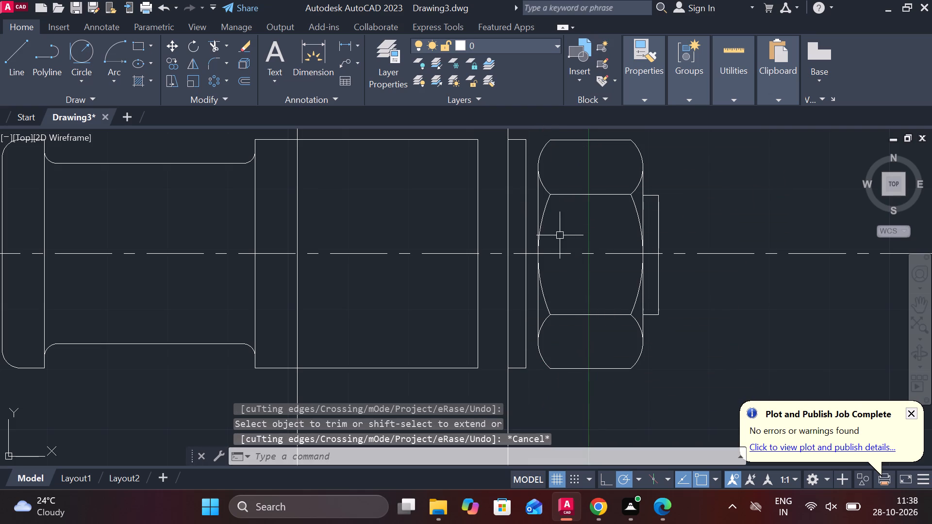
Move the complete hexagonal nut outline 2 units left along the axis, from its left face onto the washer's vertical line.
click(542, 227)
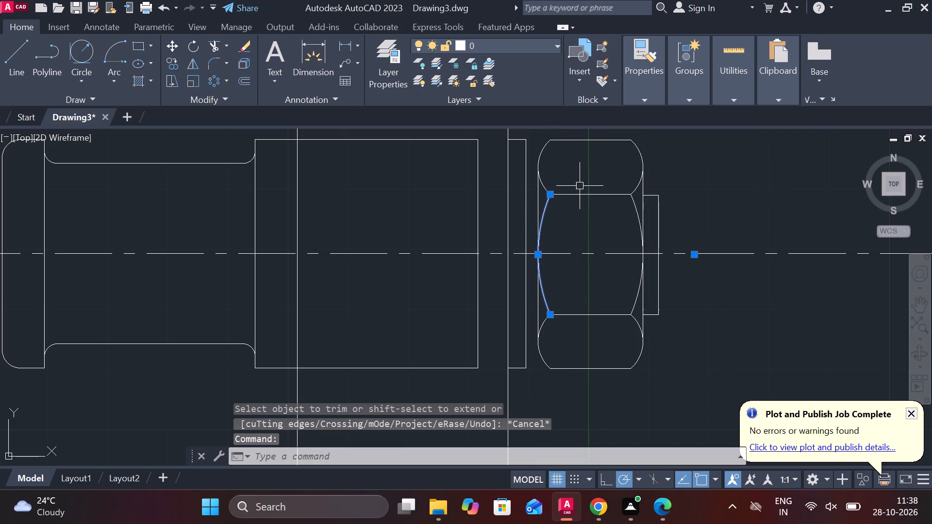
key(Escape)
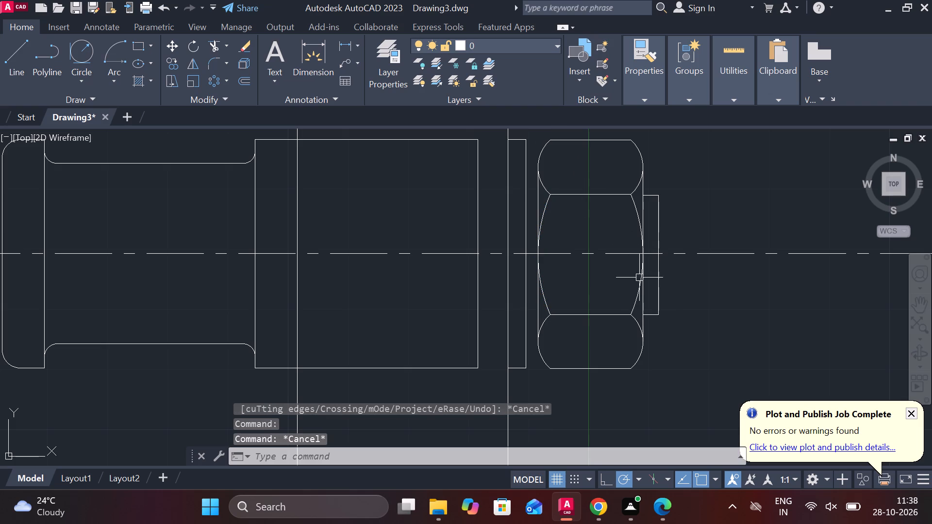
drag(617, 377, 610, 365)
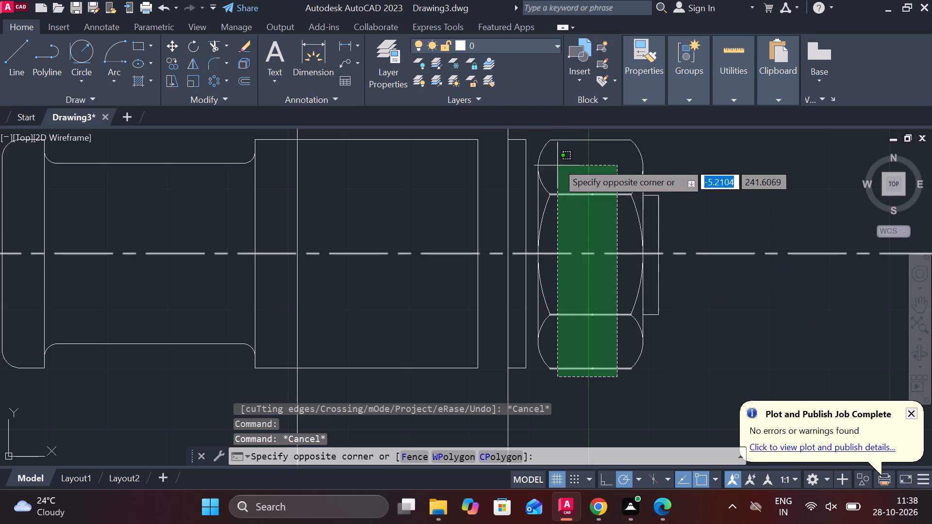
click(557, 131)
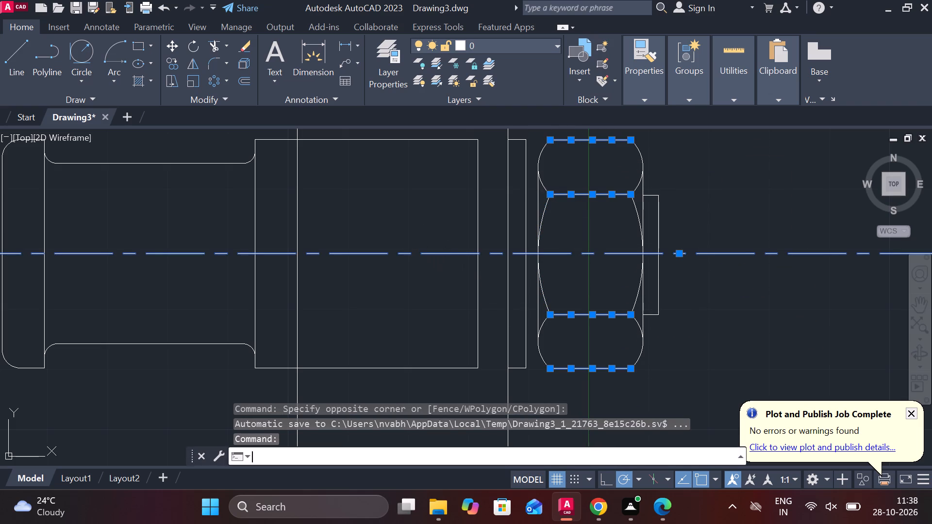
shift+click(432, 254)
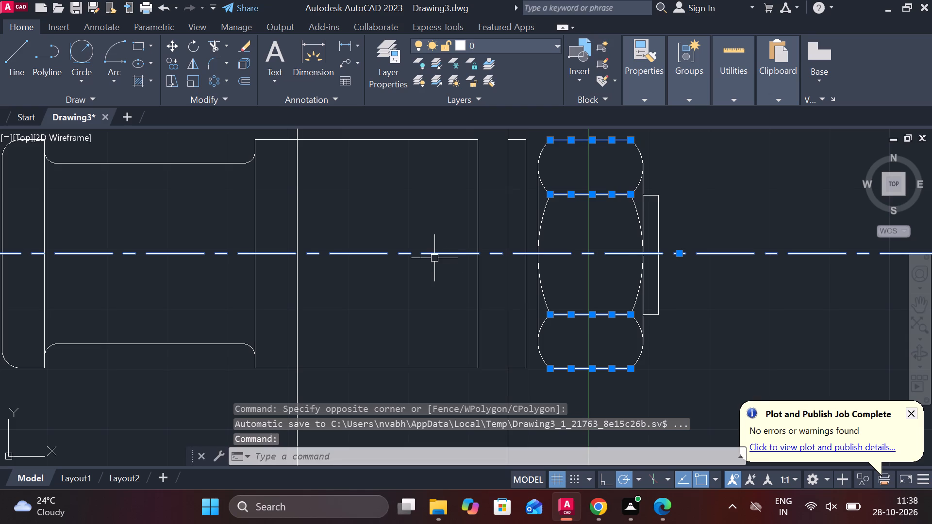
shift+click(434, 256)
click(543, 287)
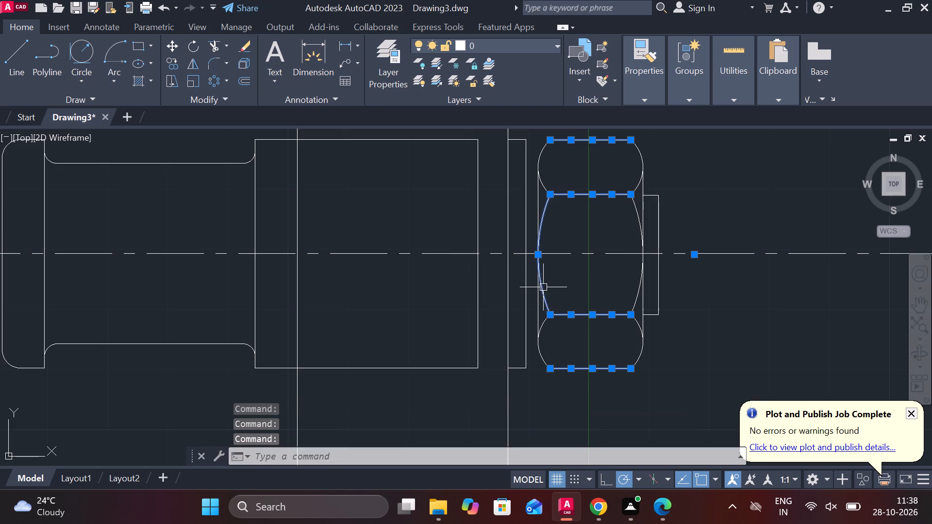
double_click(536, 294)
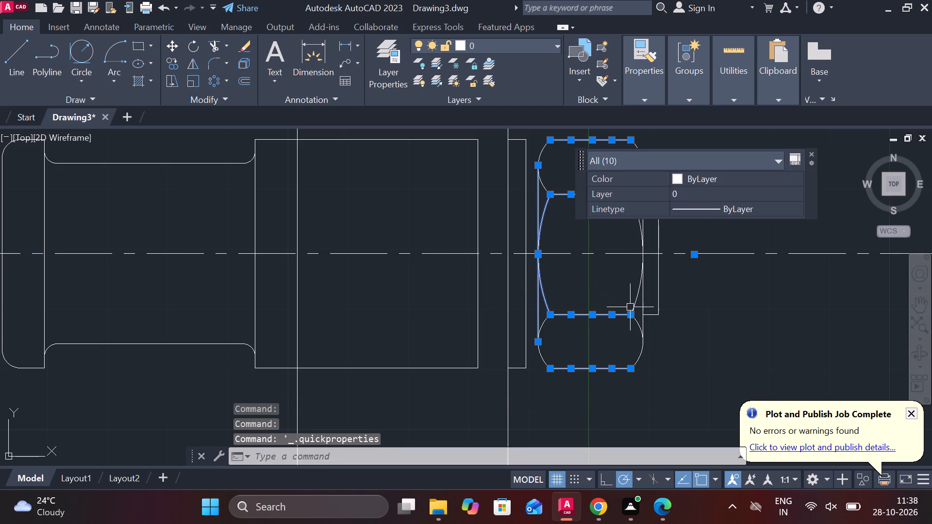
click(637, 306)
click(641, 294)
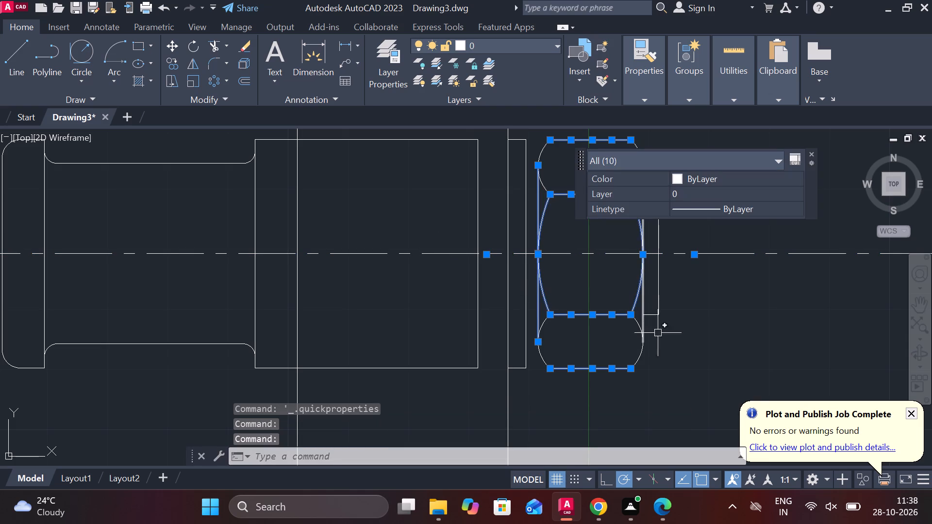
click(644, 350)
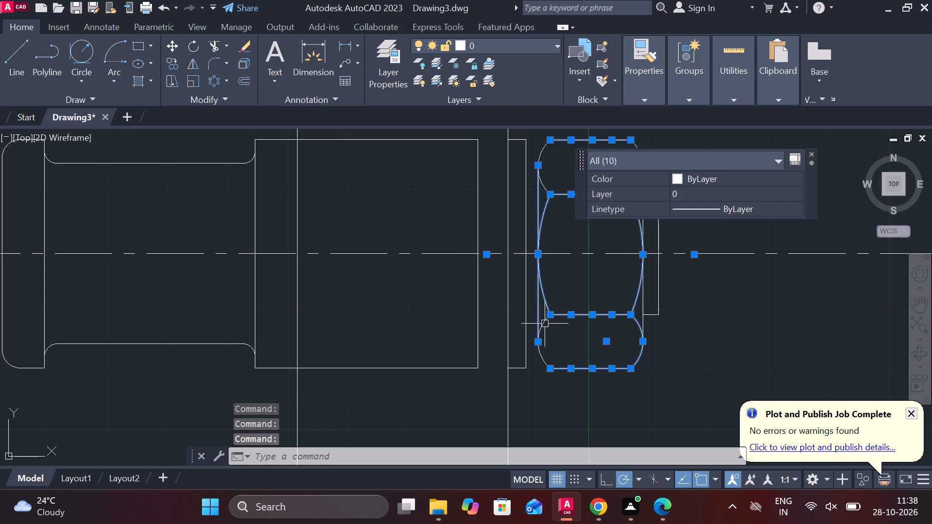
click(545, 324)
middle_drag(589, 330, 557, 444)
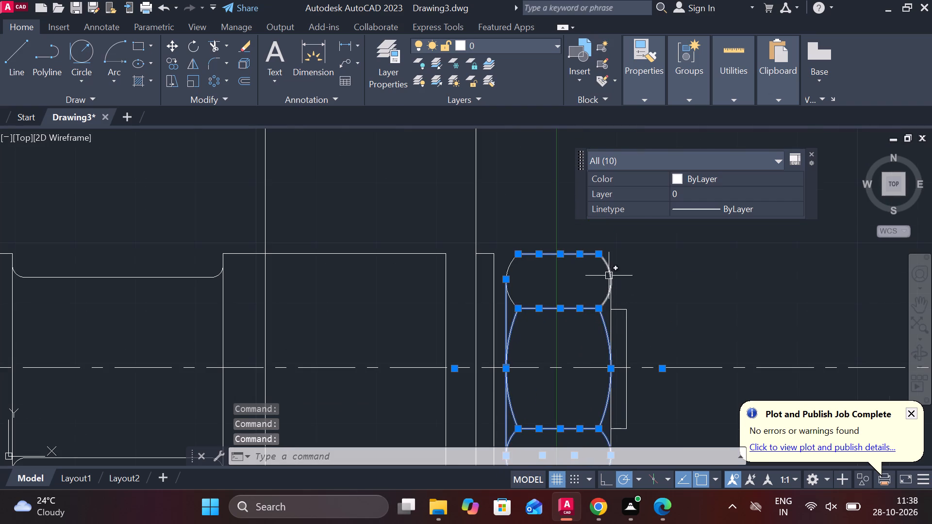
click(609, 276)
click(512, 264)
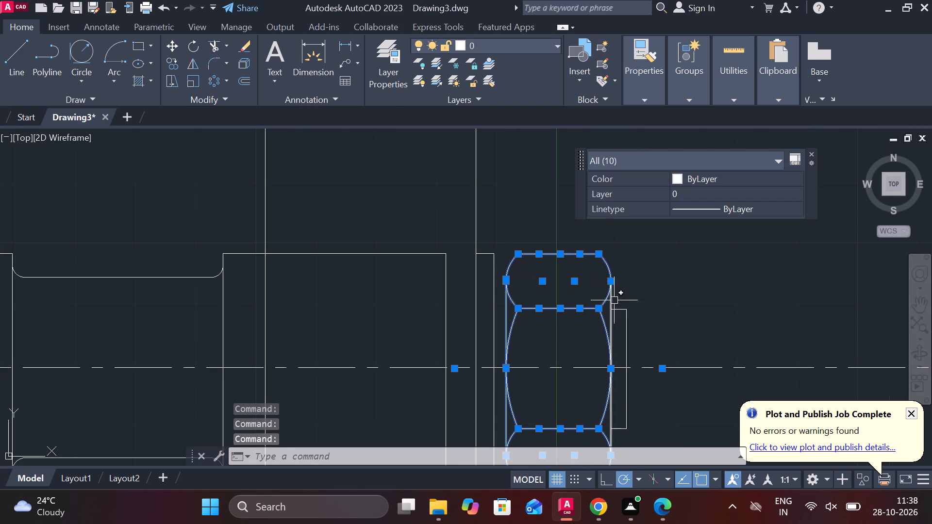
click(609, 301)
click(616, 299)
click(616, 299)
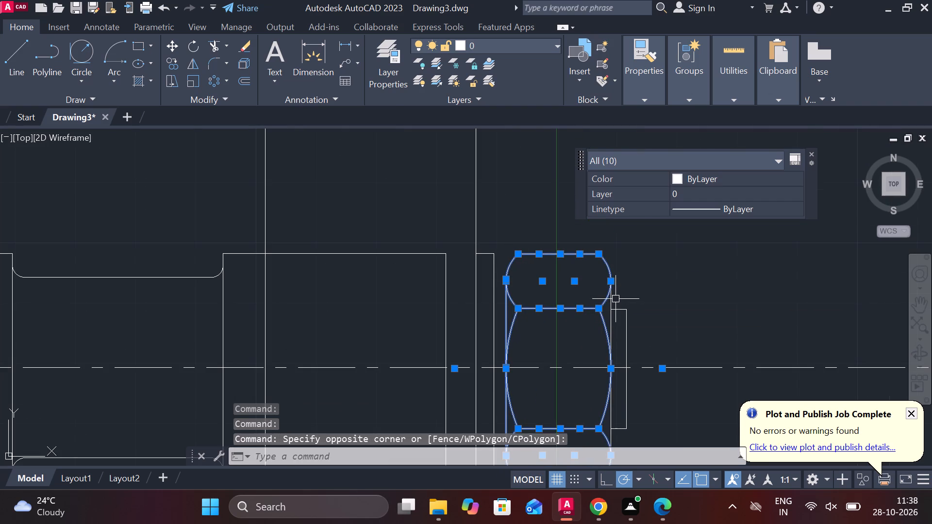
click(611, 303)
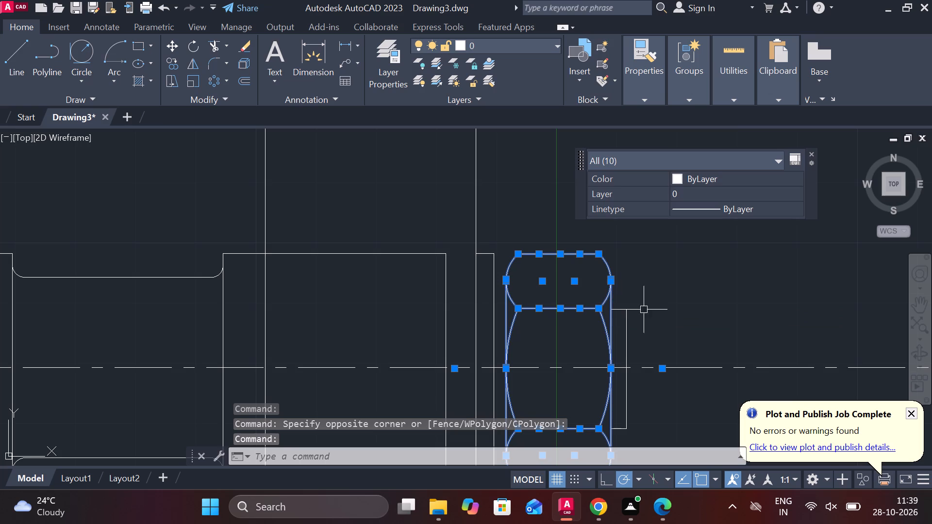
middle_drag(681, 363, 662, 280)
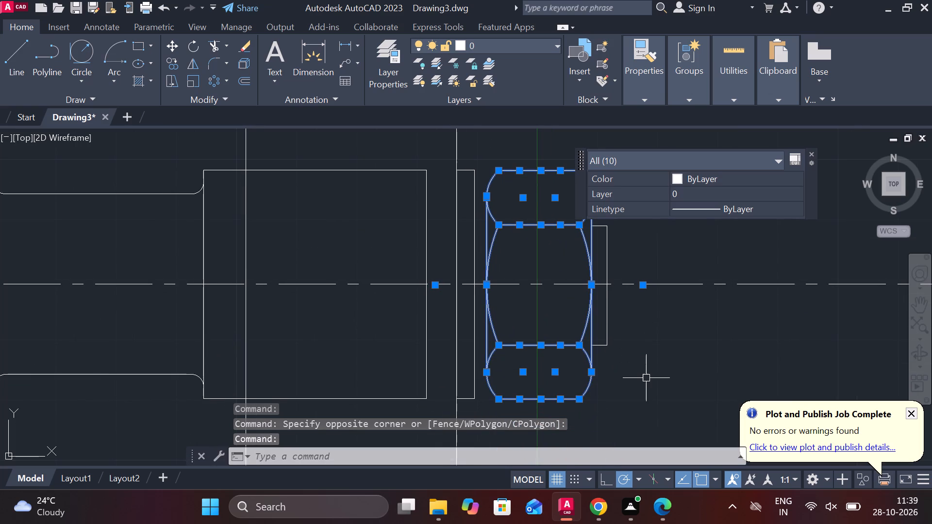
key(m)
key(Return)
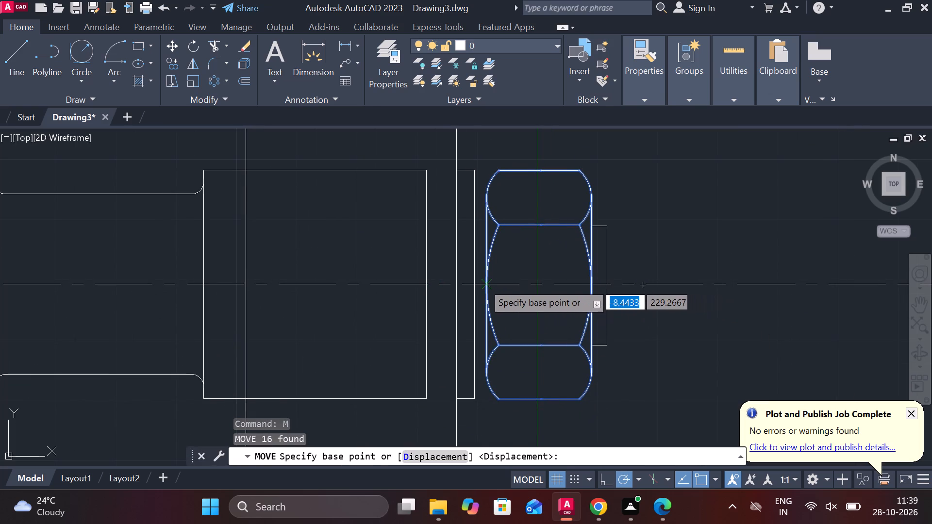
click(483, 283)
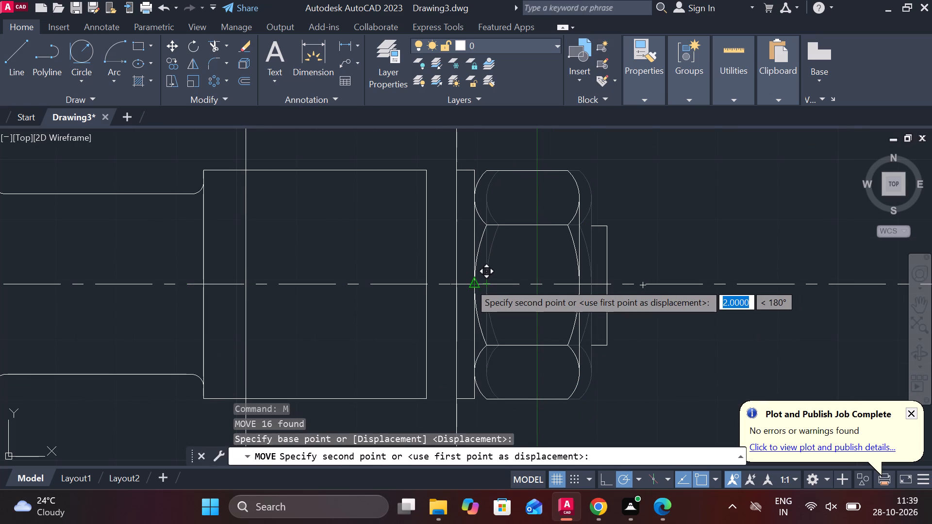
click(469, 283)
key(Escape)
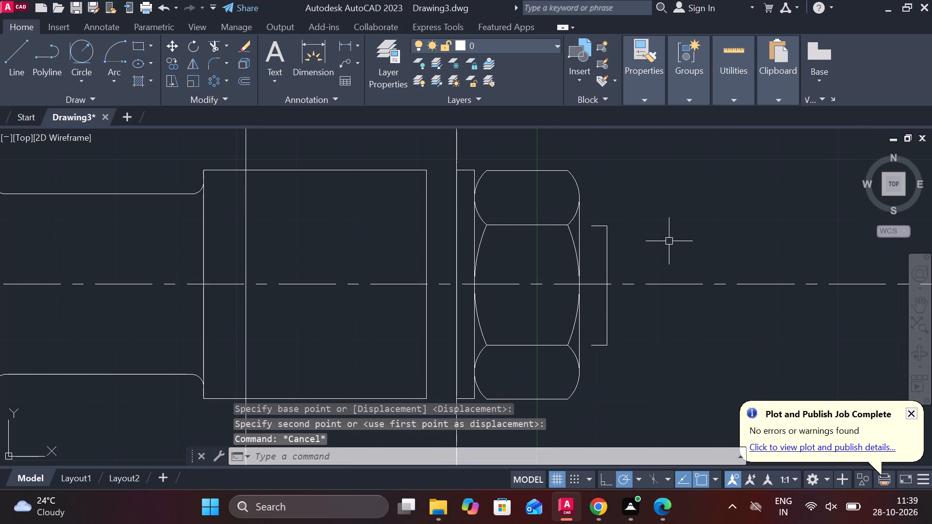
Extend the stud end's upper and lower horizontal lines to the nut's right face.
text(ex)
key(space)
click(599, 229)
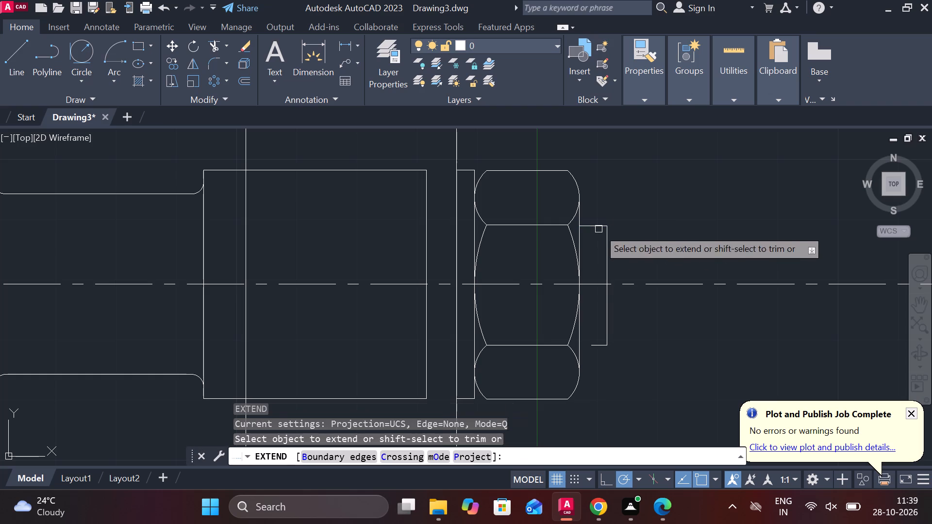
click(597, 347)
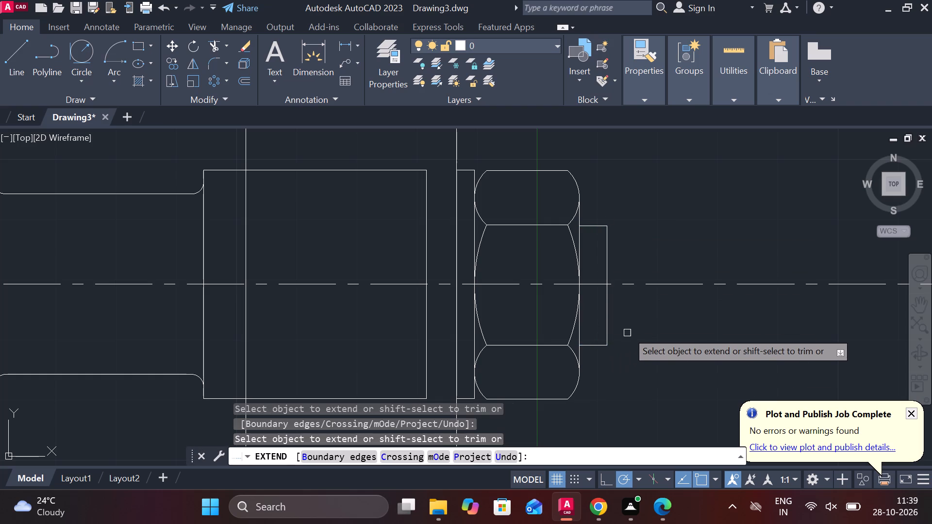
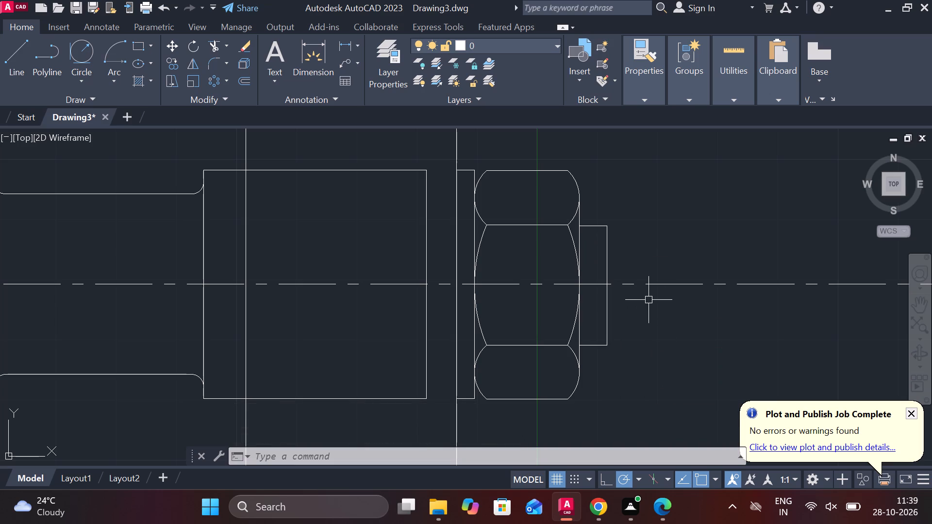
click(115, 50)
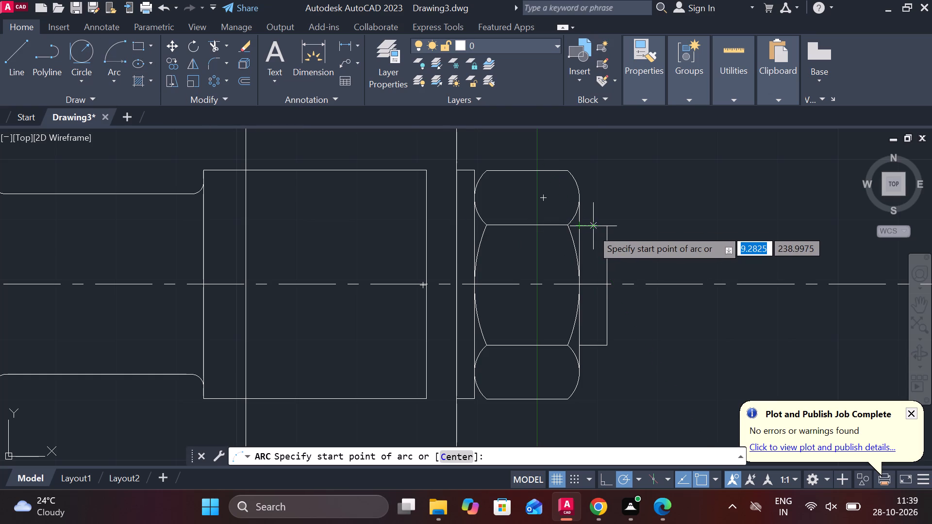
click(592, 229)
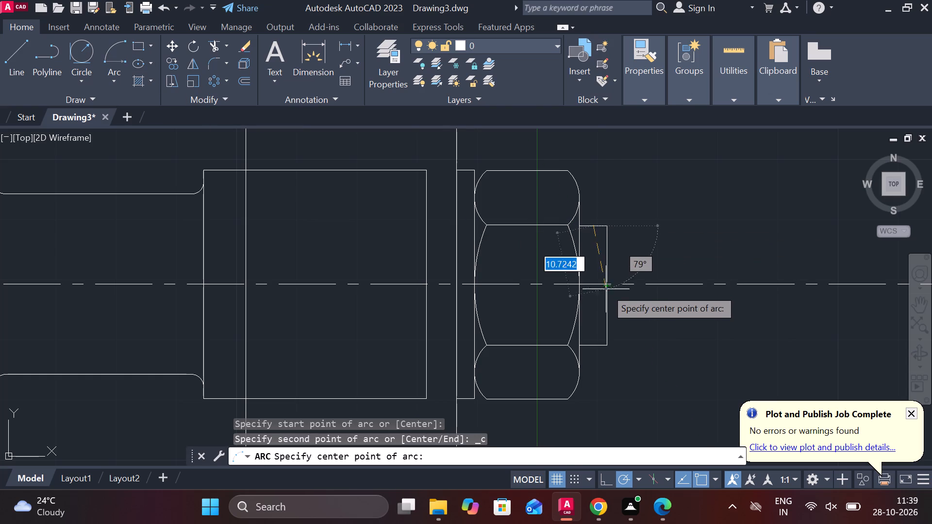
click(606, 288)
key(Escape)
Draw a three-point arc on the stud end from its lower line's midpoint, through the right face at the centerline, to its upper line's midpoint.
key(space)
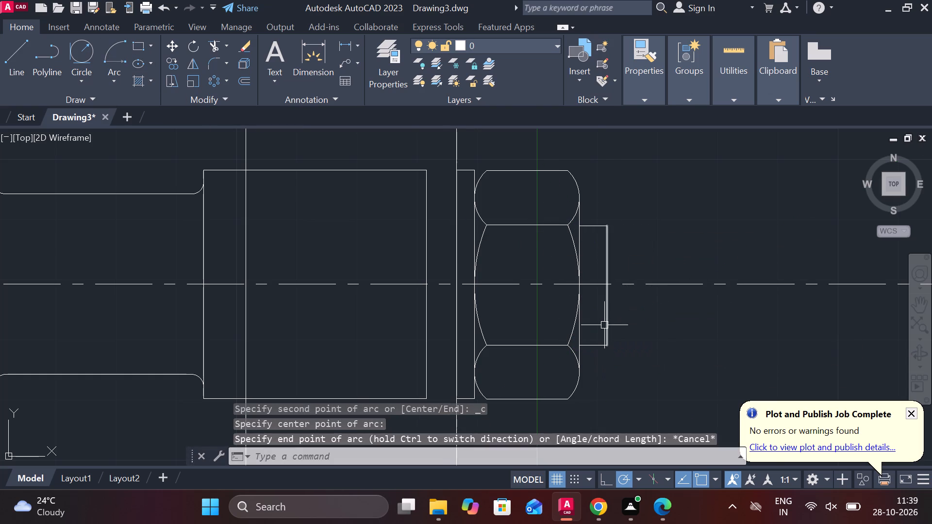
click(591, 344)
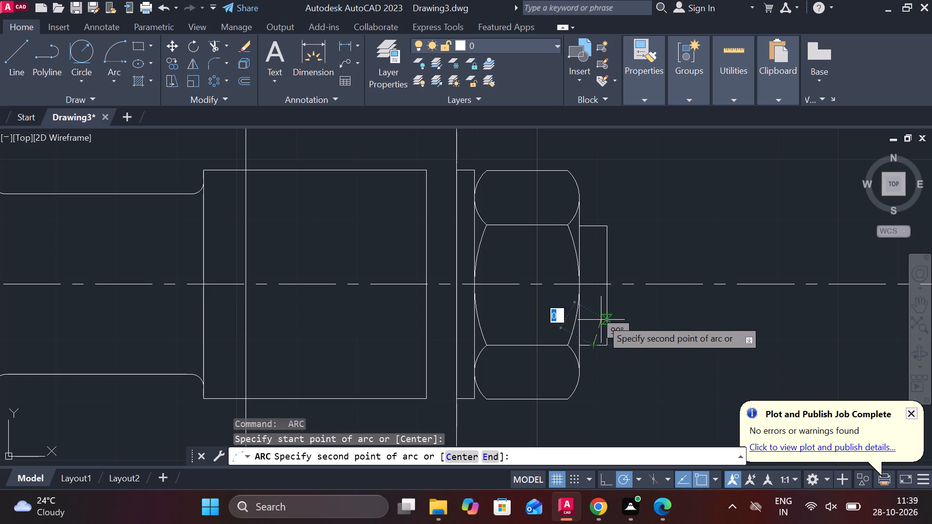
click(605, 286)
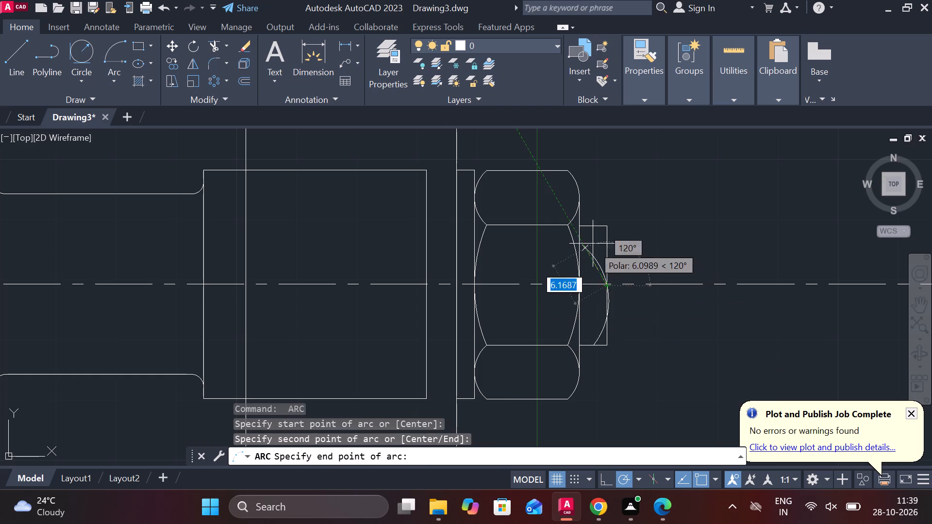
click(595, 227)
key(Escape)
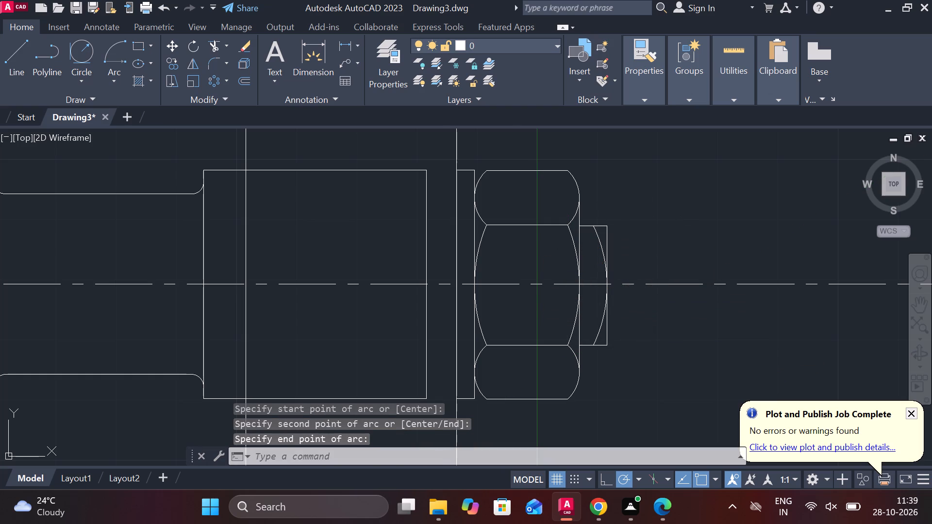
Draw a vertical line across the stud end joining the upper and lower endpoints of the arc.
key(l)
key(Return)
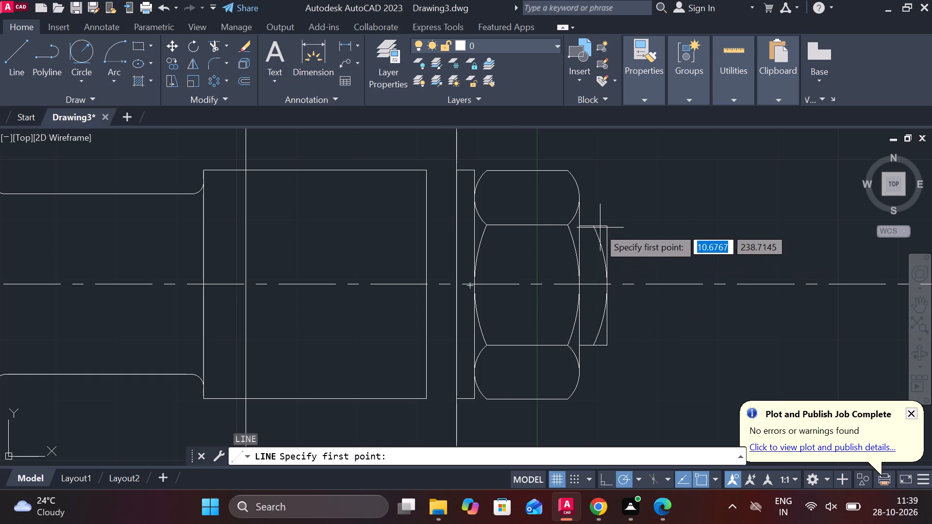
click(595, 228)
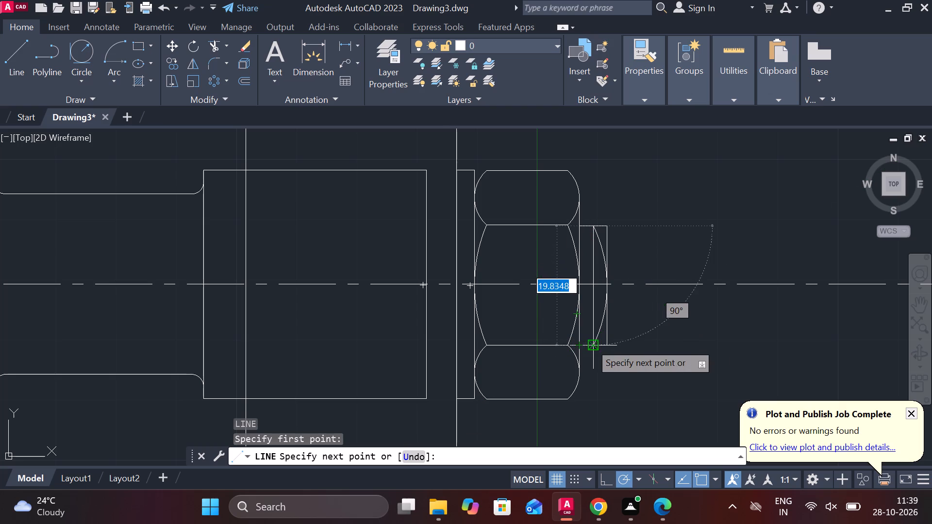
click(590, 343)
key(Escape)
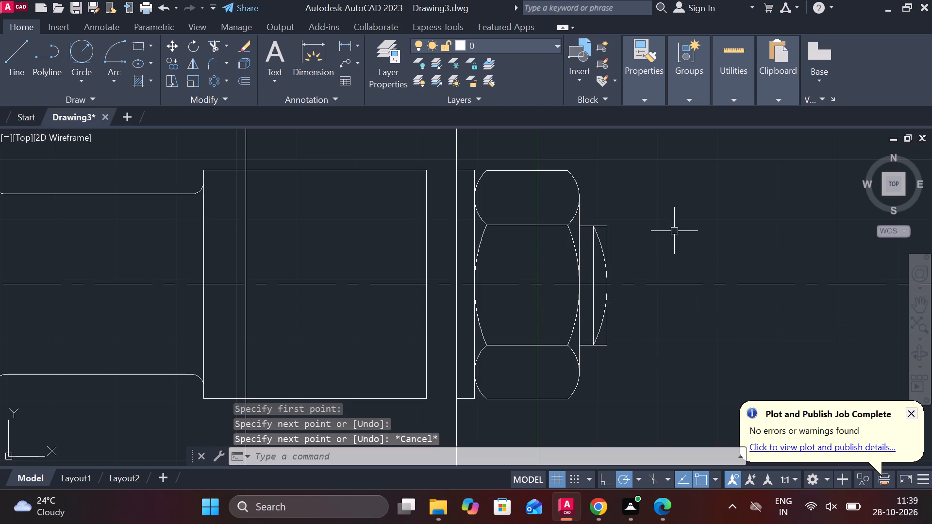
Trim the stud end's square corners outside the arc, removing the horizontal ends and the vertical end face.
text(tr)
key(space)
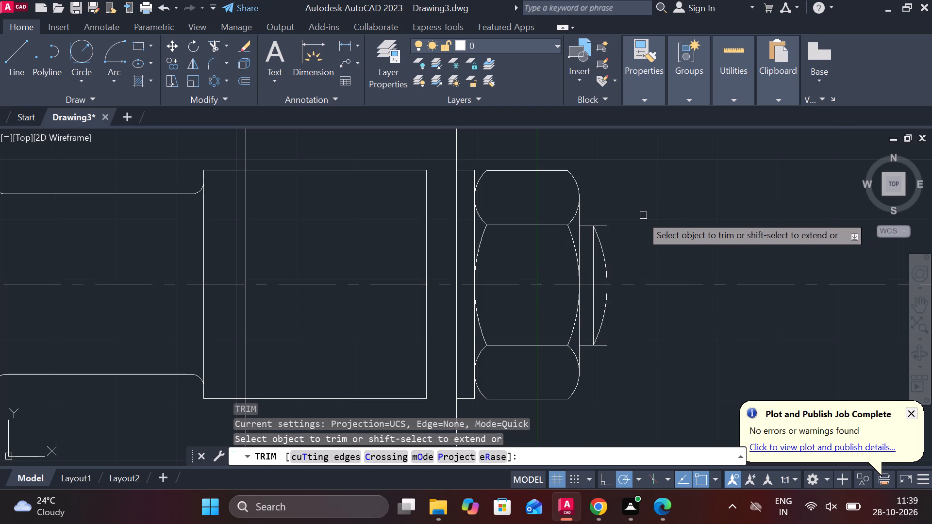
click(601, 226)
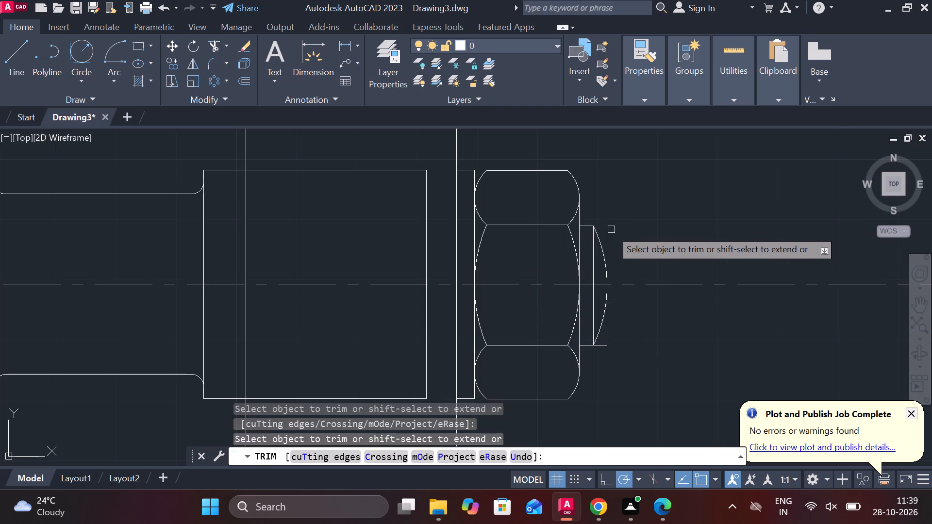
click(607, 229)
click(603, 345)
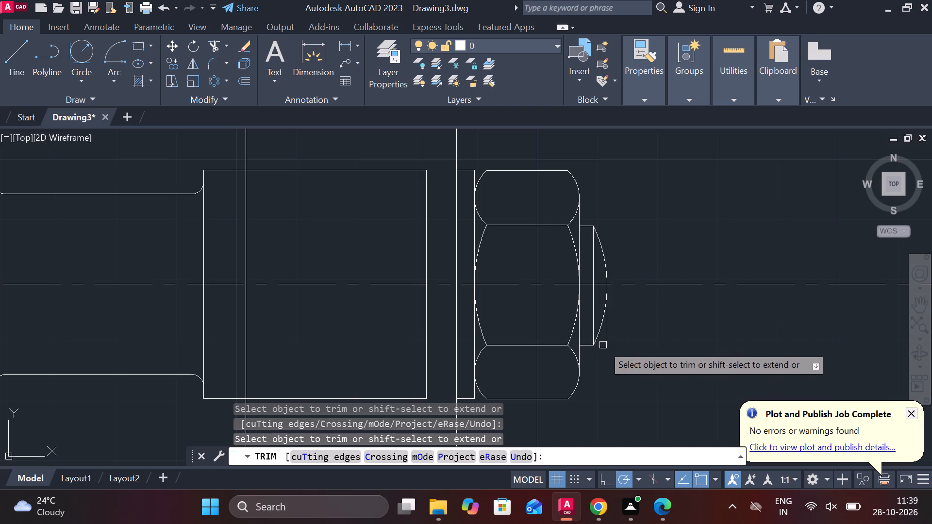
click(610, 339)
scroll(639, 337, down, 2)
middle_drag(664, 362, 635, 317)
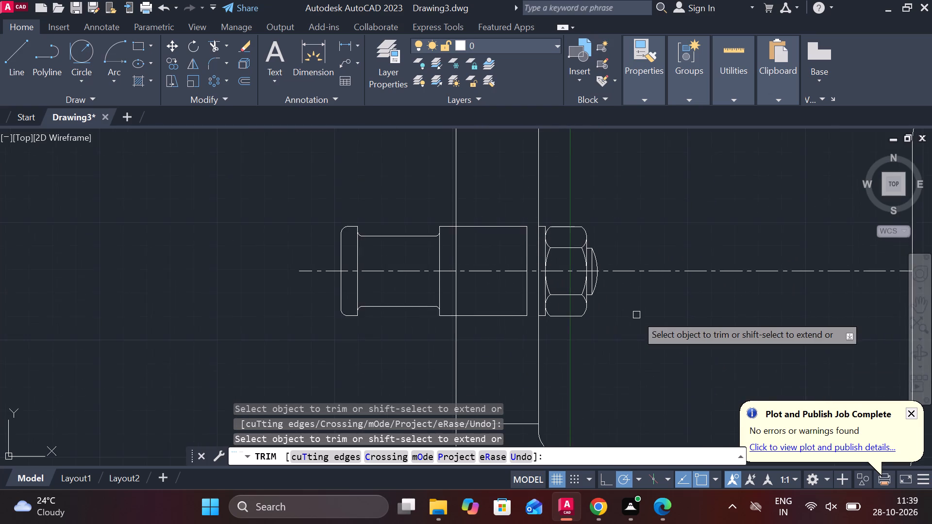
scroll(636, 315, down, 2)
scroll(650, 250, up, 3)
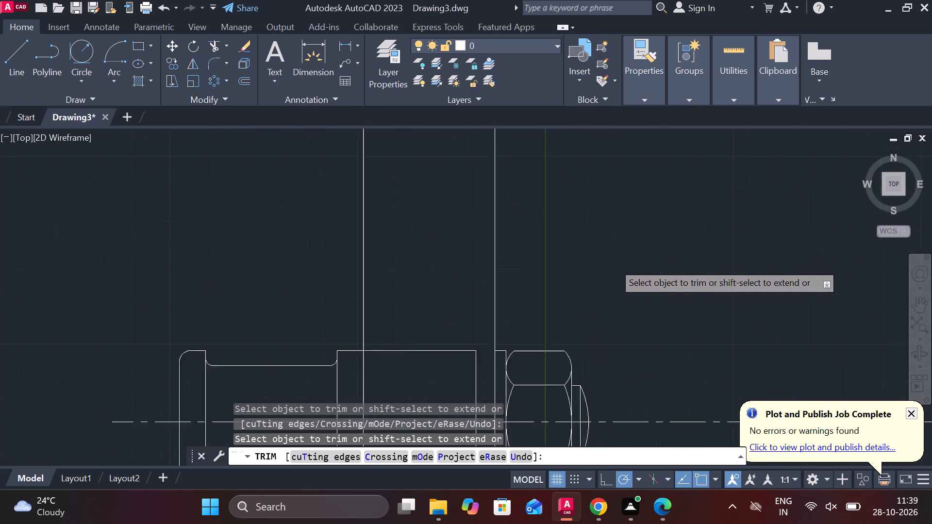
scroll(614, 263, up, 1)
key(Escape)
Draw a short horizontal line above the centerline, level with the stud's upper edge, from the washer's inner face to the flanged boss's end face.
middle_drag(614, 263, 589, 99)
scroll(589, 114, down, 1)
key(l)
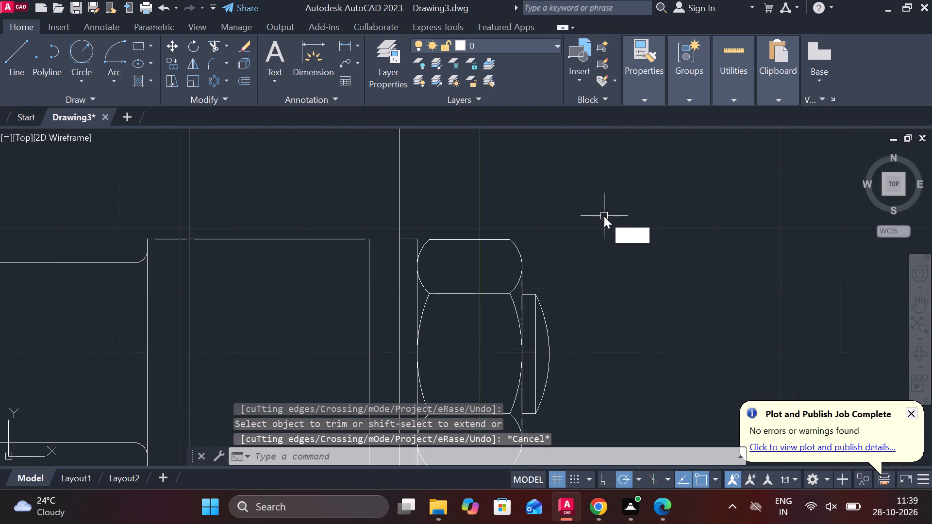
key(Return)
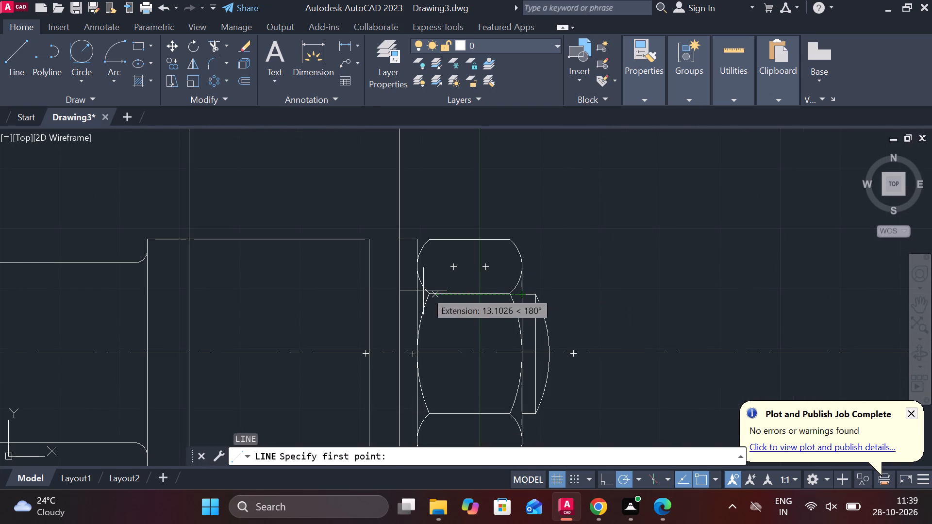
click(398, 291)
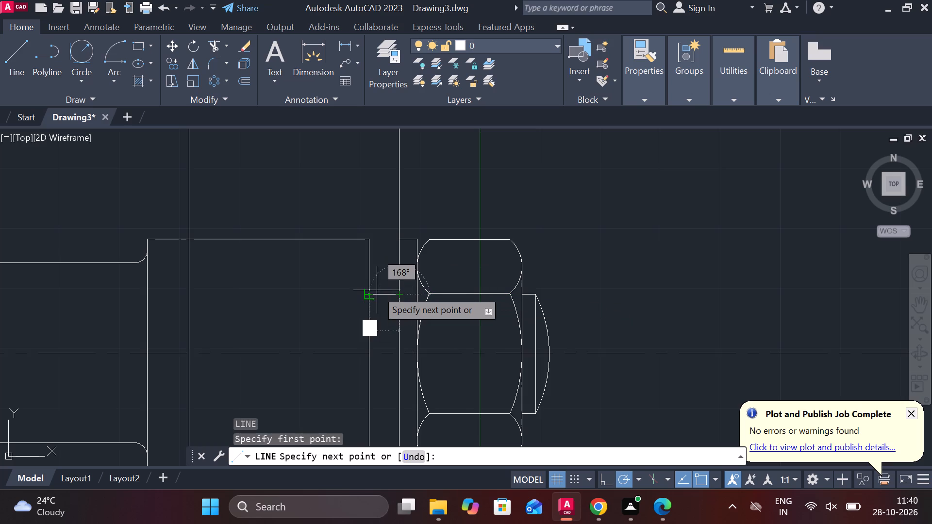
click(364, 292)
key(Escape)
Mirror the short horizontal line between boss and washer about the centerline, keeping the source line.
middle_drag(385, 271, 422, 204)
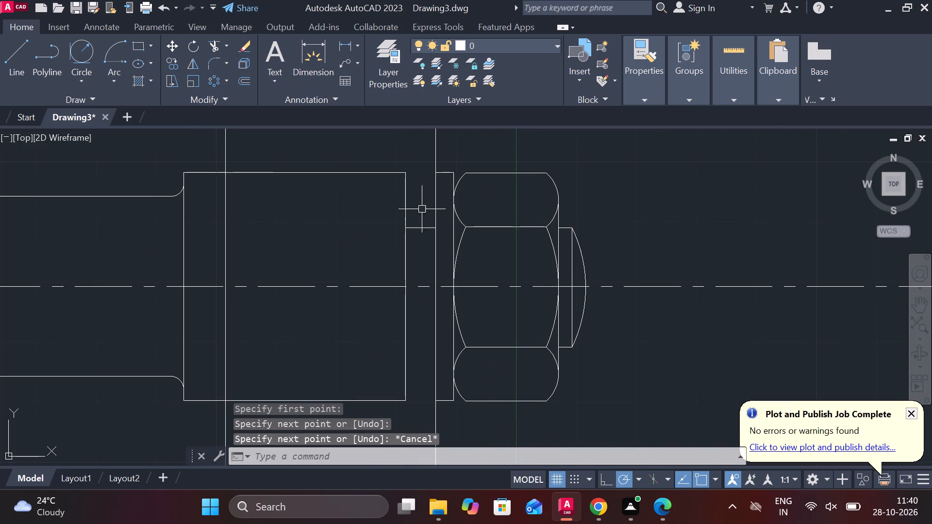
click(419, 226)
text(mi)
key(Return)
click(408, 283)
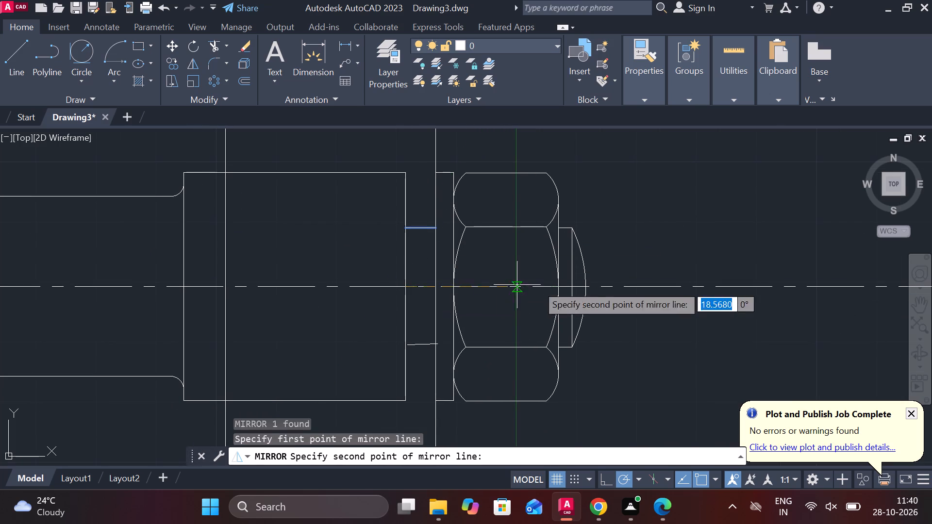
click(558, 286)
click(588, 340)
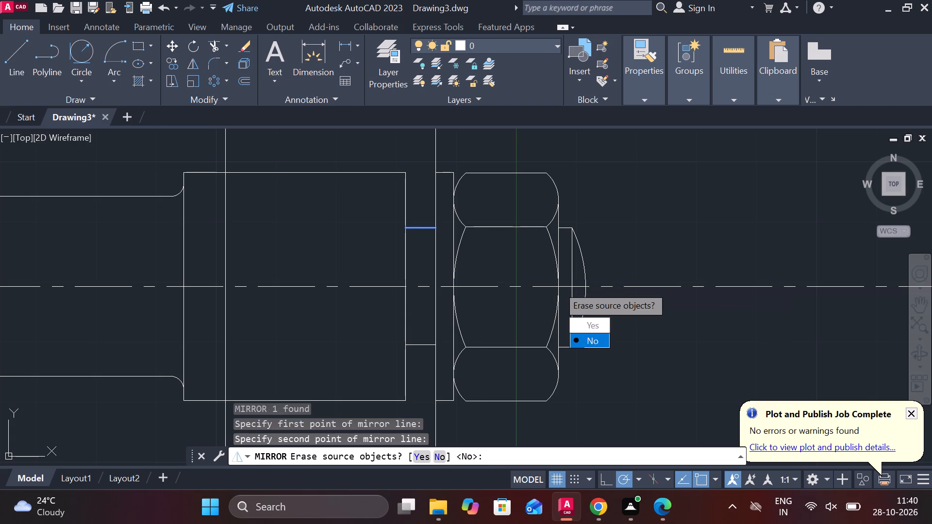
Project a horizontal line from the top of the slot in the front view across and past the link's side view.
scroll(634, 339, down, 1)
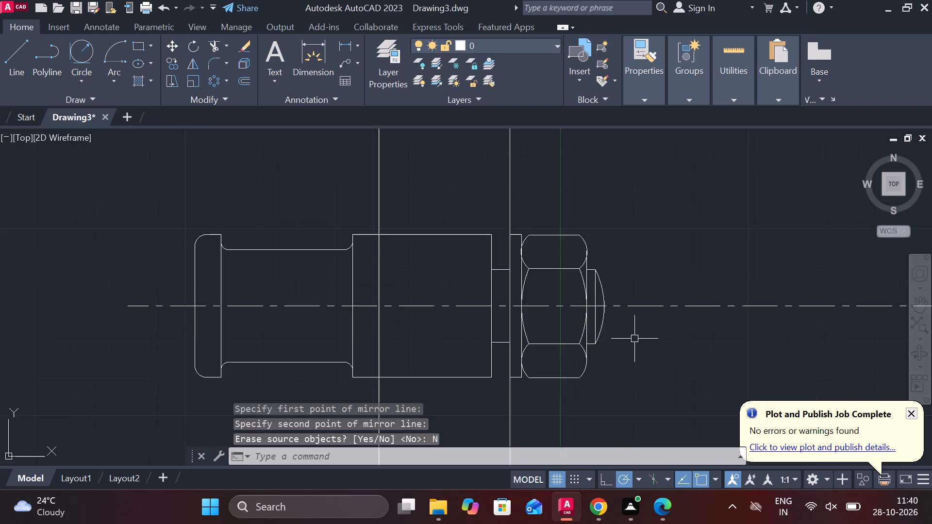
scroll(634, 339, down, 2)
middle_drag(654, 348, 536, 257)
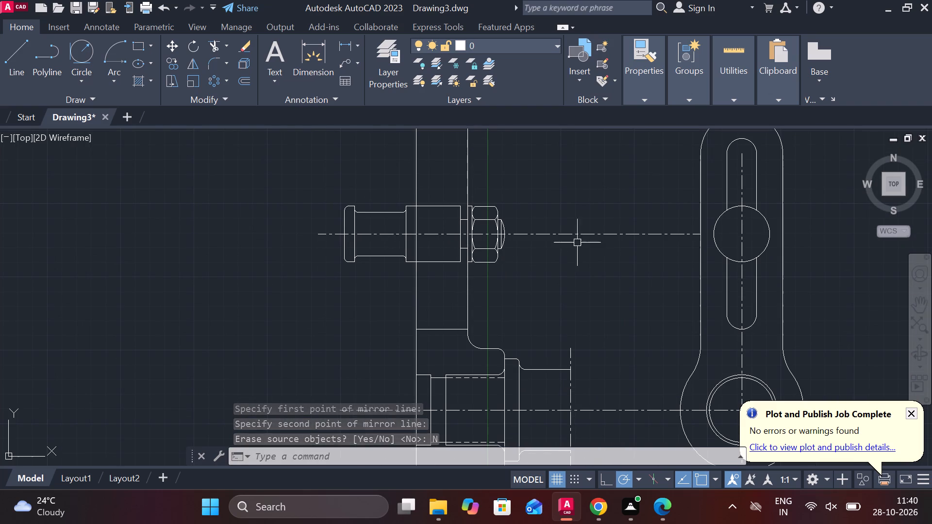
middle_drag(415, 208, 441, 295)
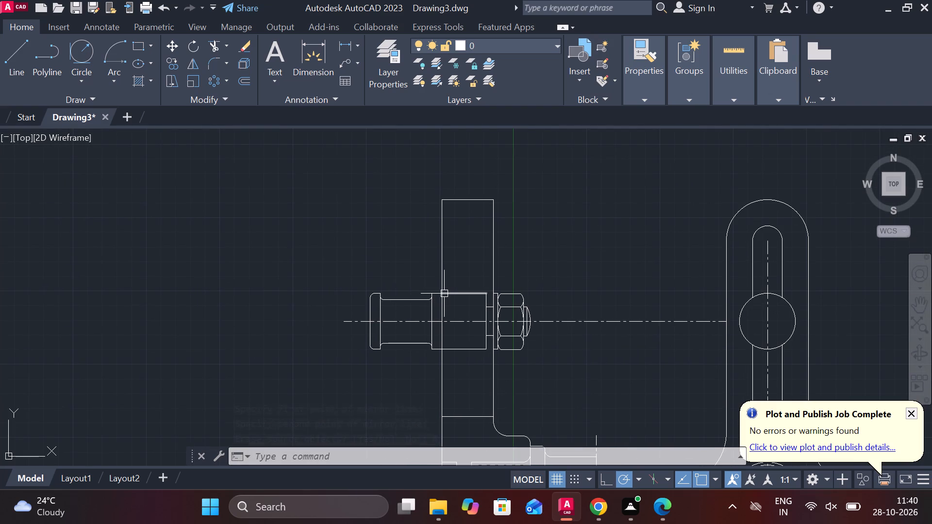
key(l)
key(Return)
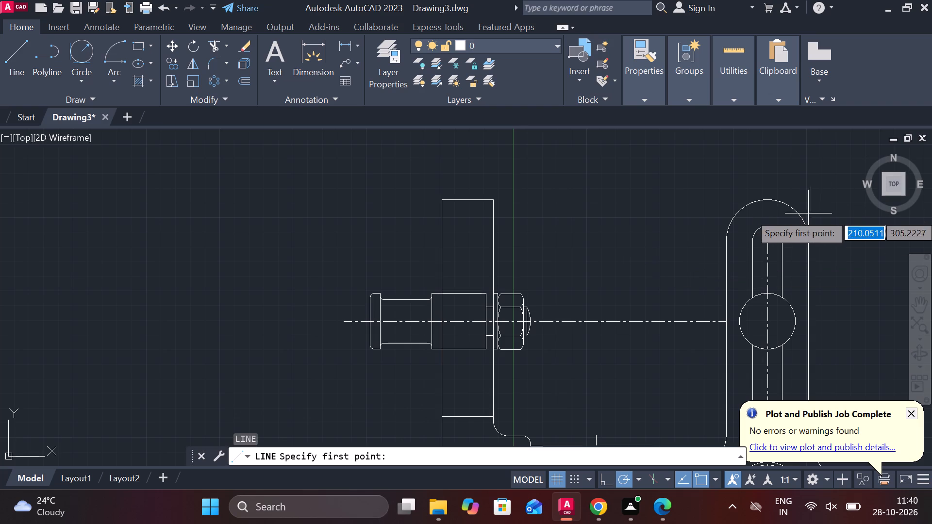
click(763, 222)
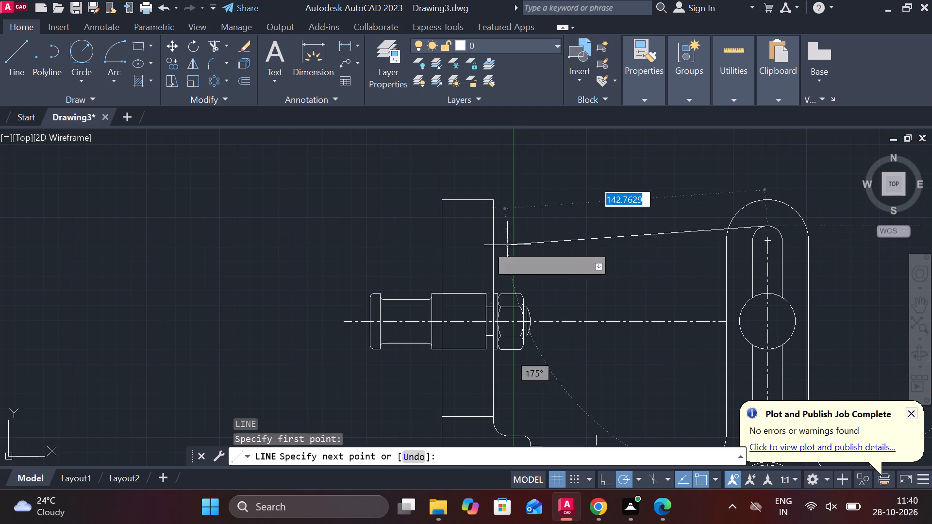
click(350, 222)
key(Escape)
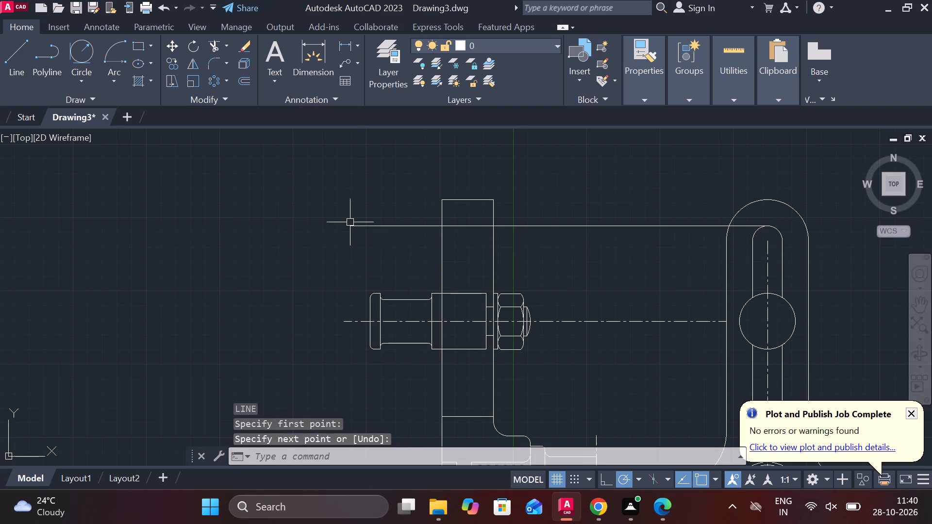
Trim the projection line beyond the side view's outer edge and between the two views.
text(tr)
key(space)
click(370, 190)
drag(370, 190, 378, 272)
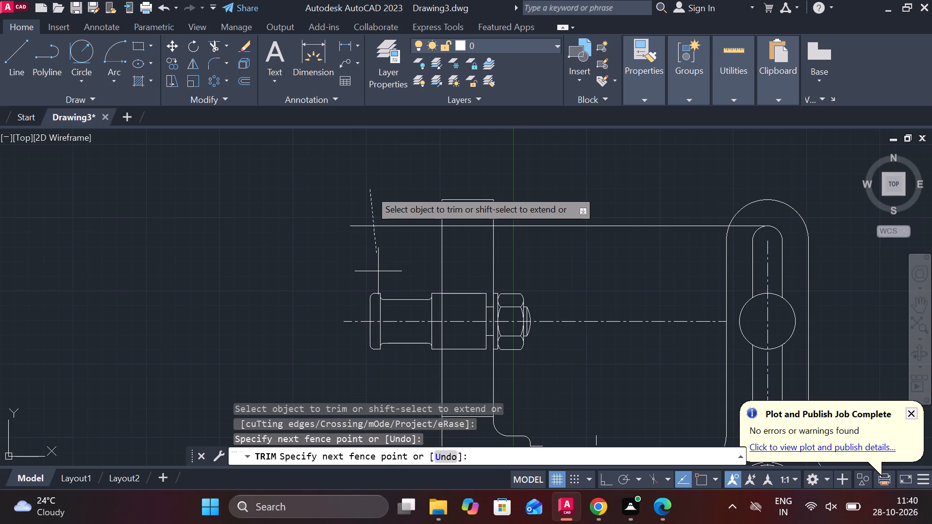
drag(378, 272, 378, 273)
click(409, 267)
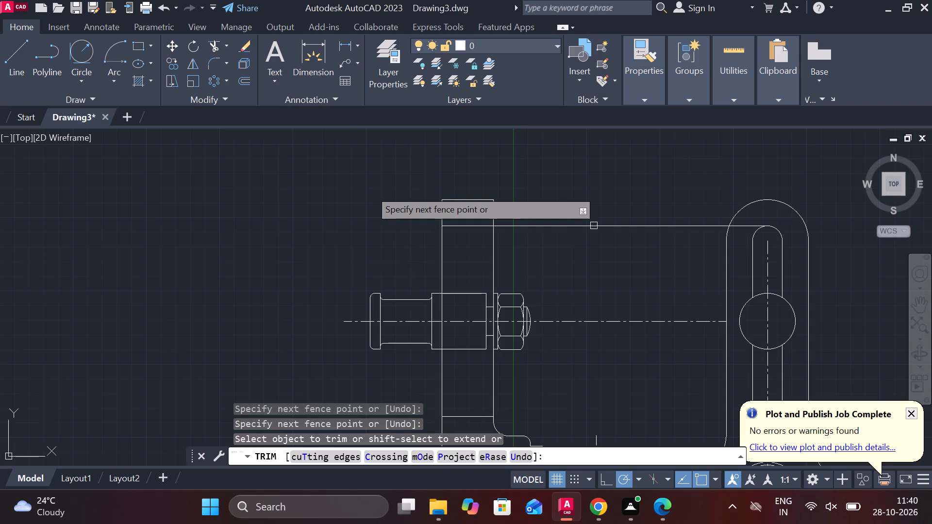
drag(599, 207, 598, 275)
key(Escape)
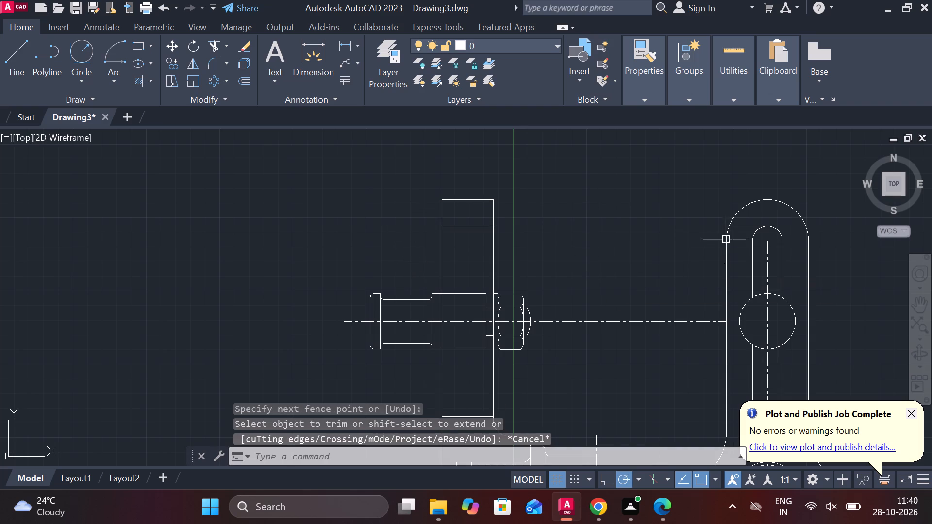
Erase the leftover projection line segment at the top of the slot in the front view.
click(750, 228)
key(e)
key(space)
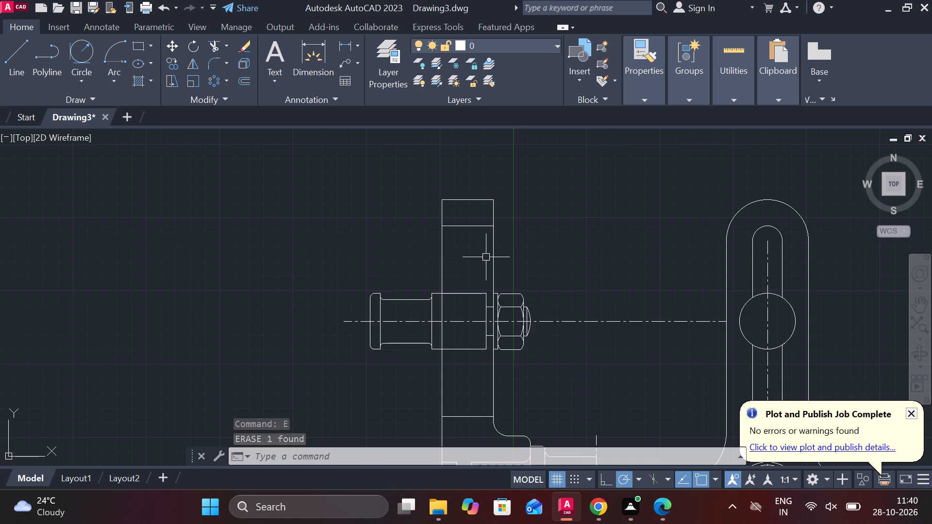
scroll(436, 331, up, 1)
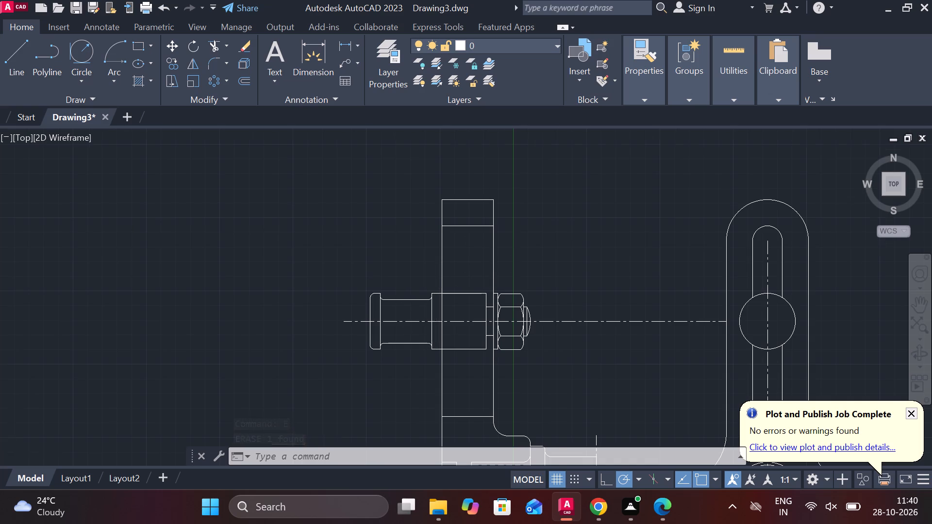
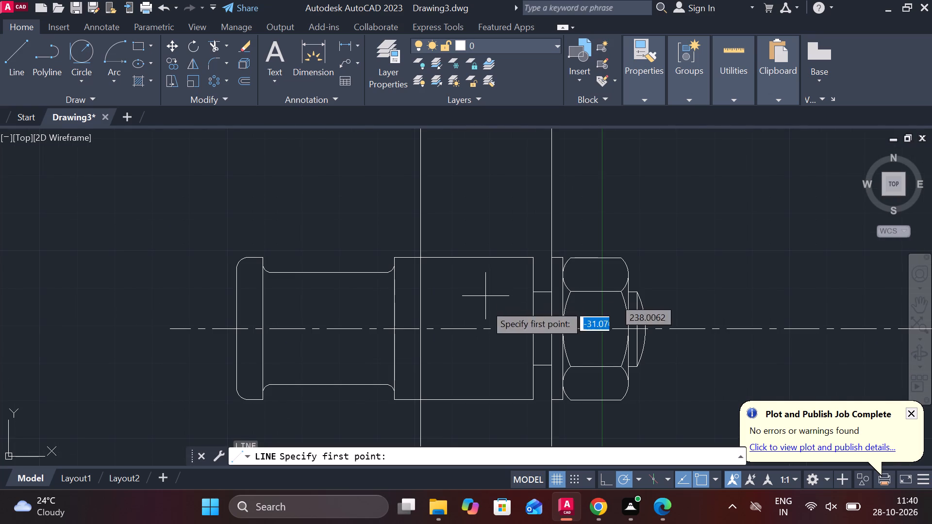
Draw a vertical line 38 units long from the bottom edge to the top edge of the stud's wide collar in the side view.
click(473, 399)
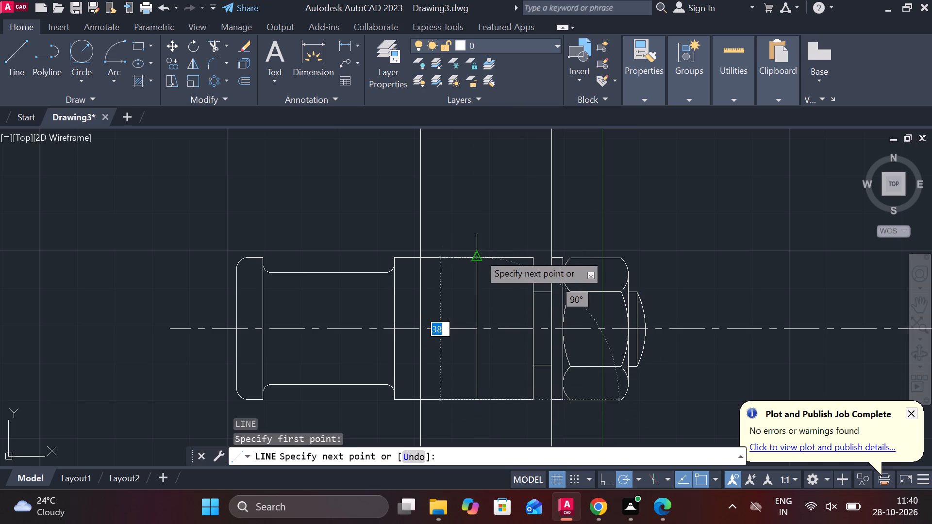
click(479, 254)
key(Escape)
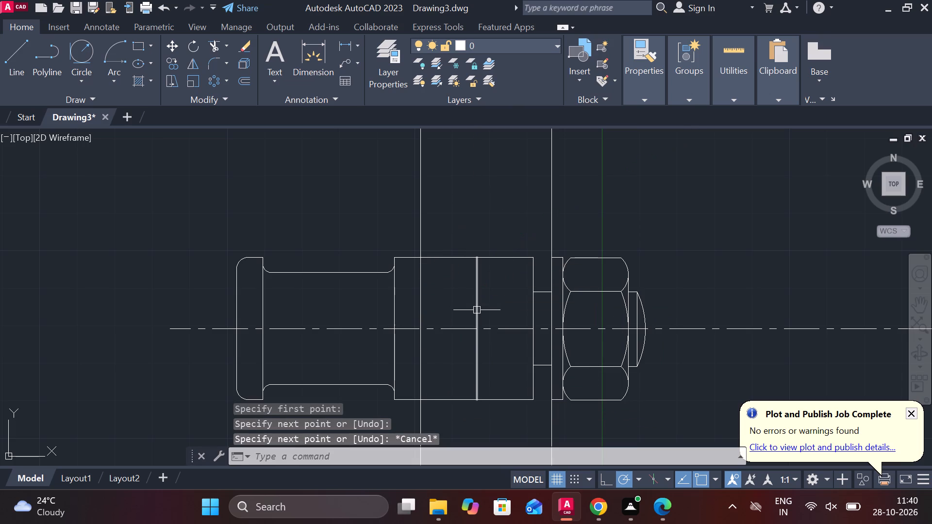
Offset the collar's vertical line by 10 to both sides.
click(478, 308)
key(o)
key(Return)
key(Return)
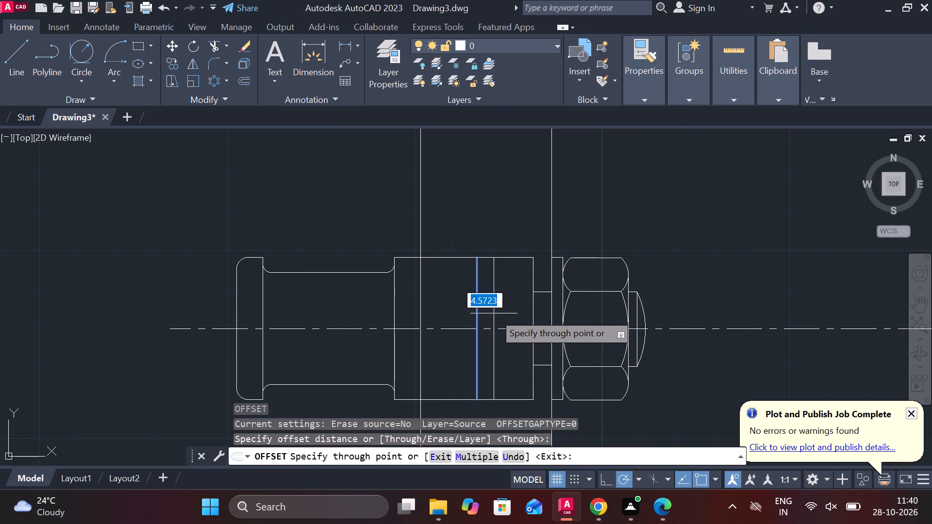
text(10)
key(Return)
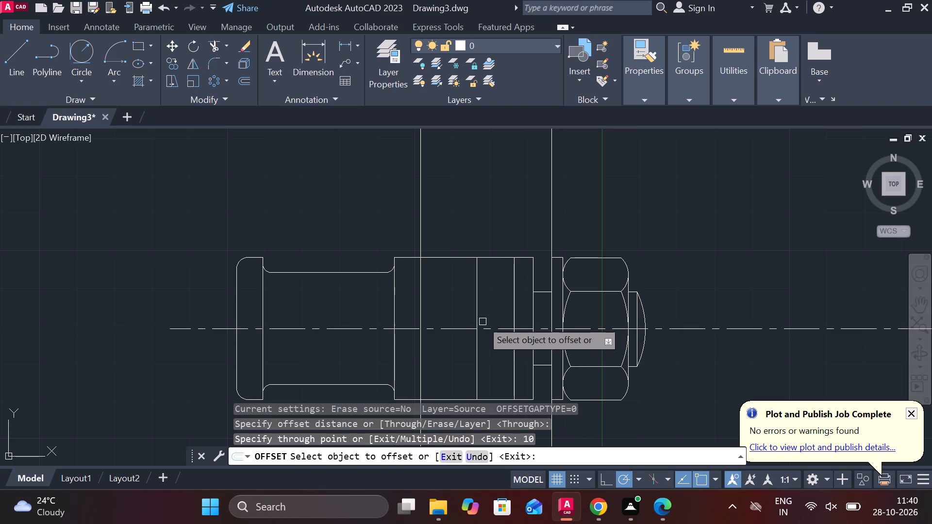
click(474, 309)
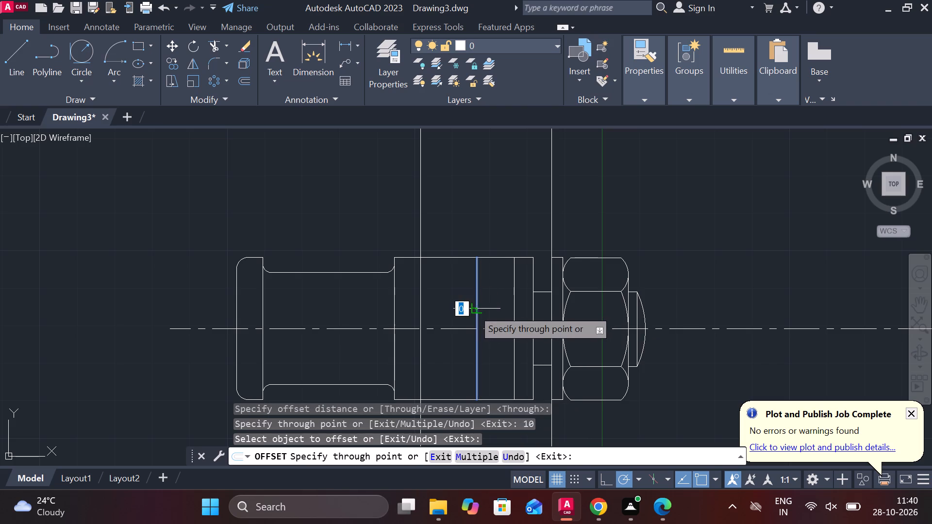
text(10)
key(Return)
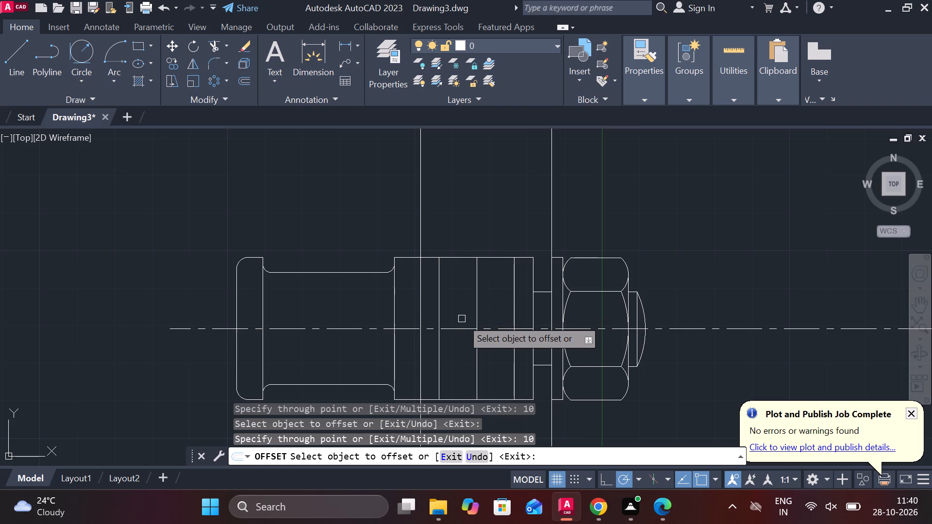
key(Escape)
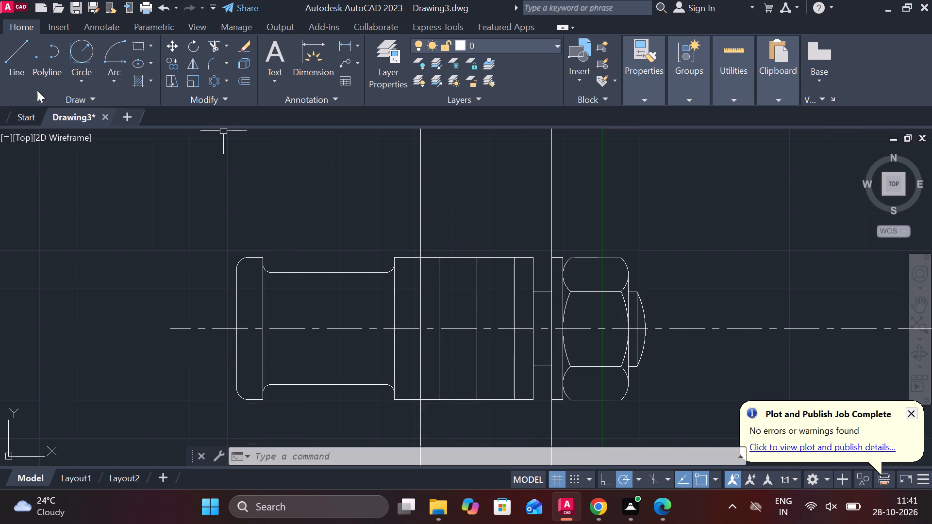
Draw a Tan, Tan, Tan circle touching both offset lines and the collar's top edge.
click(73, 53)
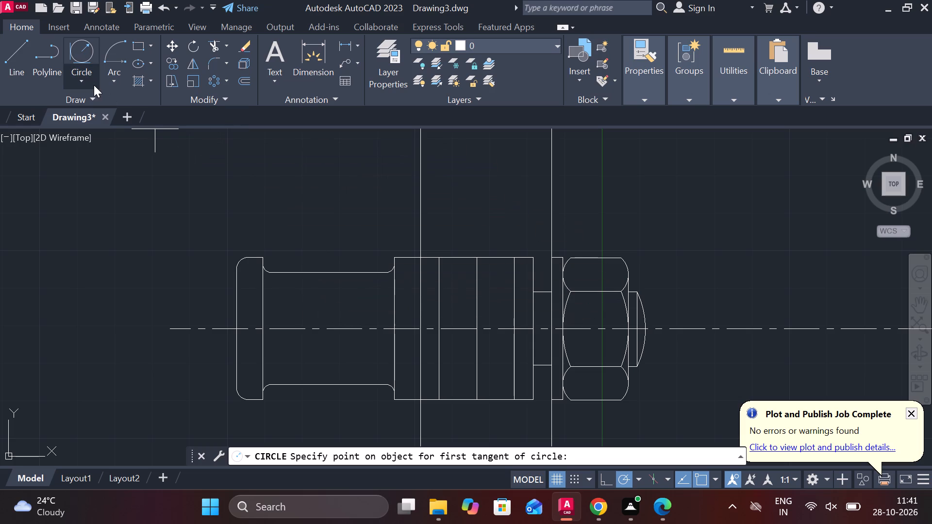
click(93, 84)
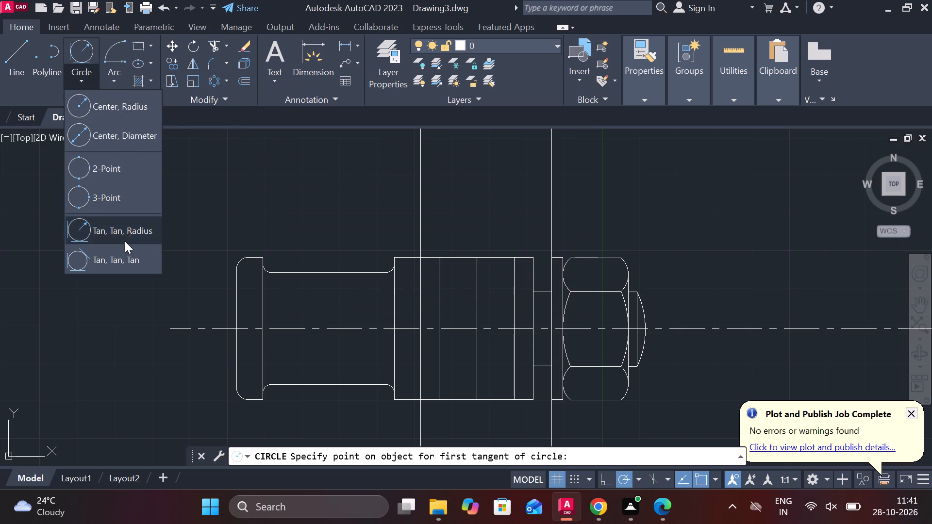
click(126, 250)
click(445, 285)
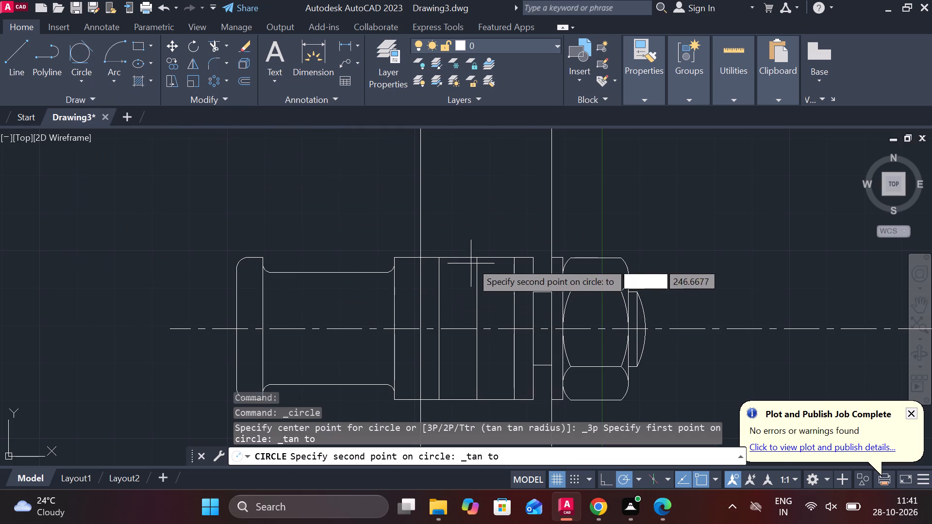
click(476, 254)
click(513, 278)
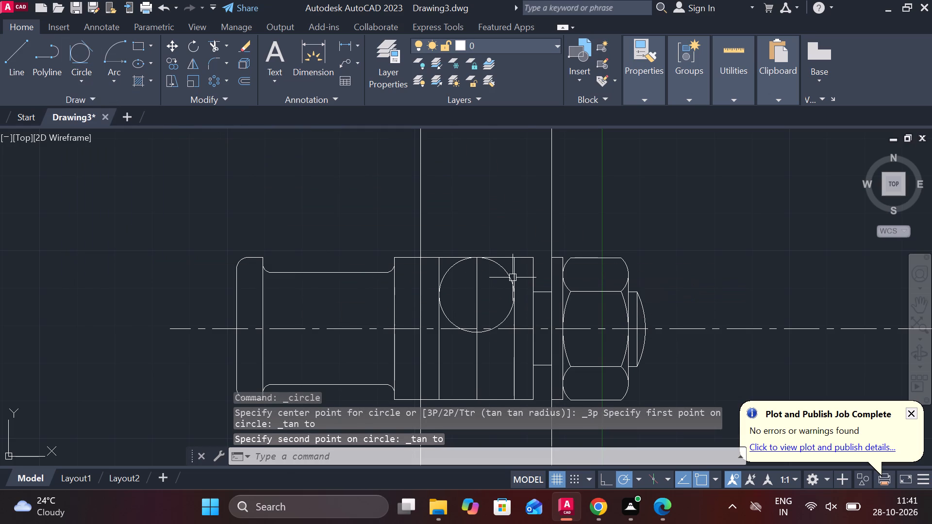
Trim the offset line ends above the circle's tangent points and the circle's lower half, leaving a rounded top.
text(tr)
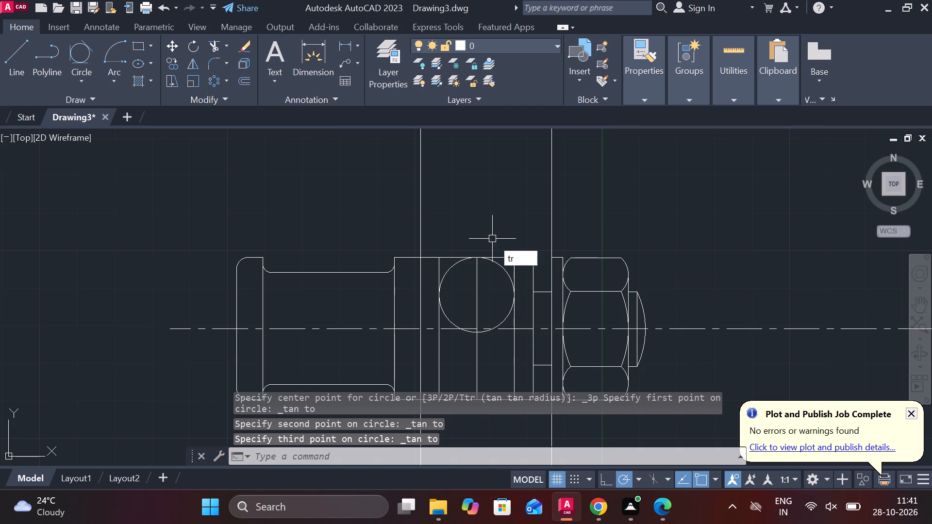
key(space)
click(511, 267)
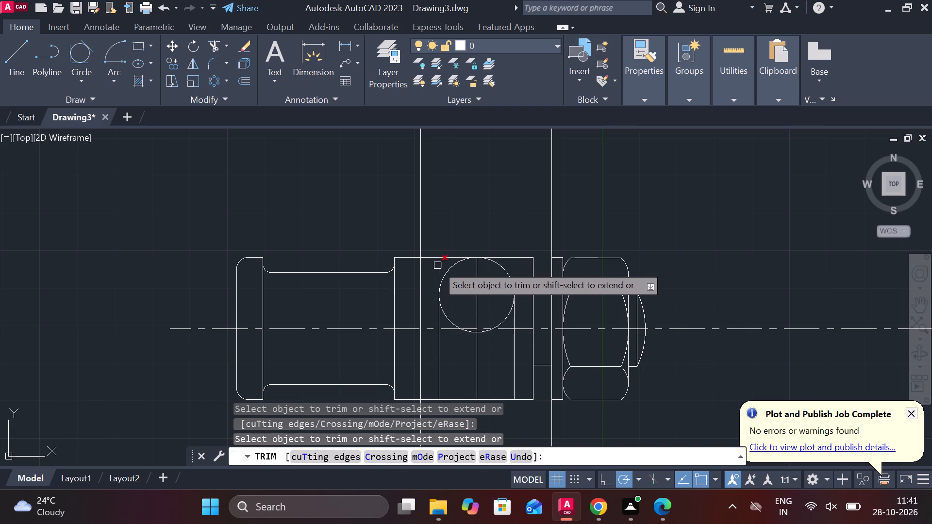
click(437, 265)
click(450, 315)
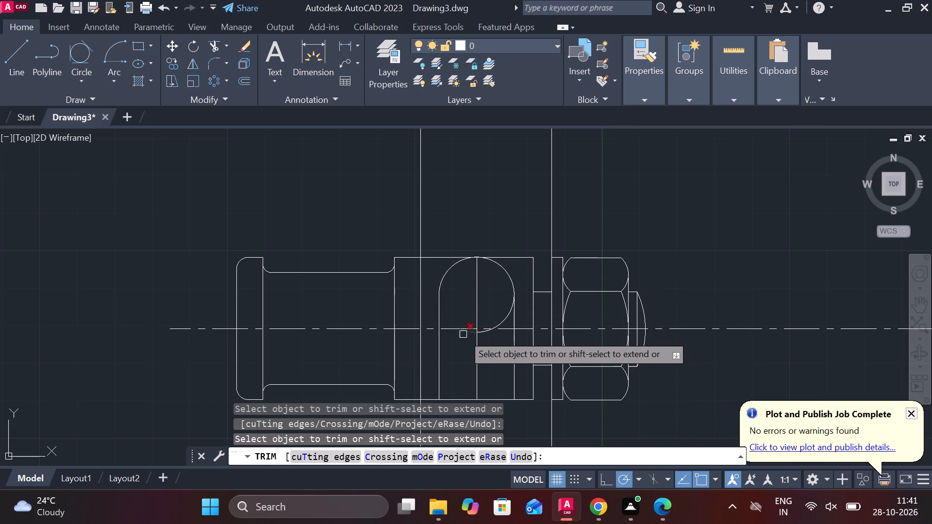
click(463, 334)
click(489, 335)
click(501, 318)
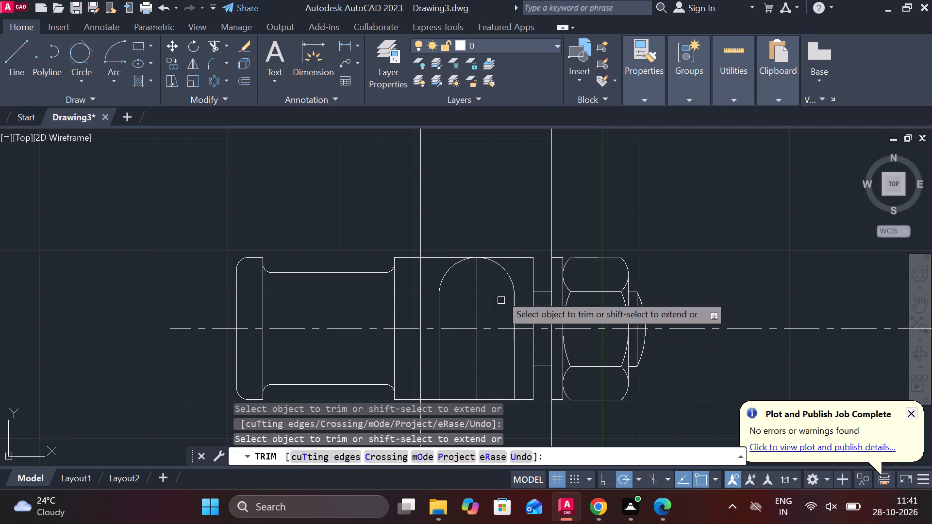
Draw a Tan, Tan, Tan circle touching both offset lines and the collar's bottom edge.
double_click(87, 58)
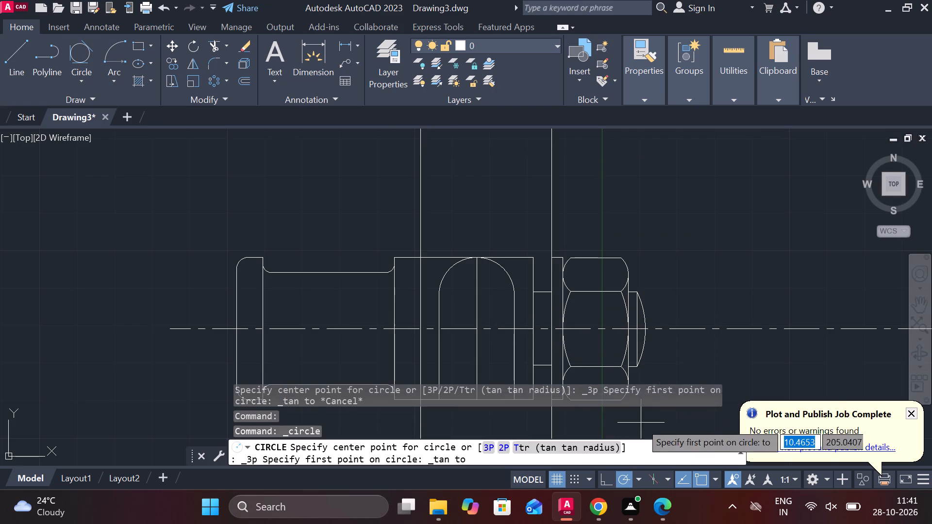
click(441, 352)
middle_drag(441, 352, 436, 294)
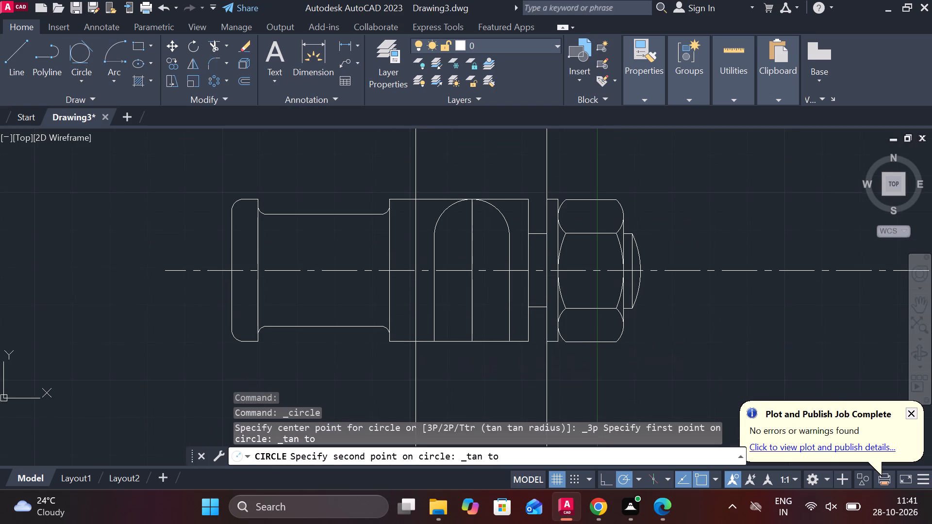
click(456, 342)
click(502, 313)
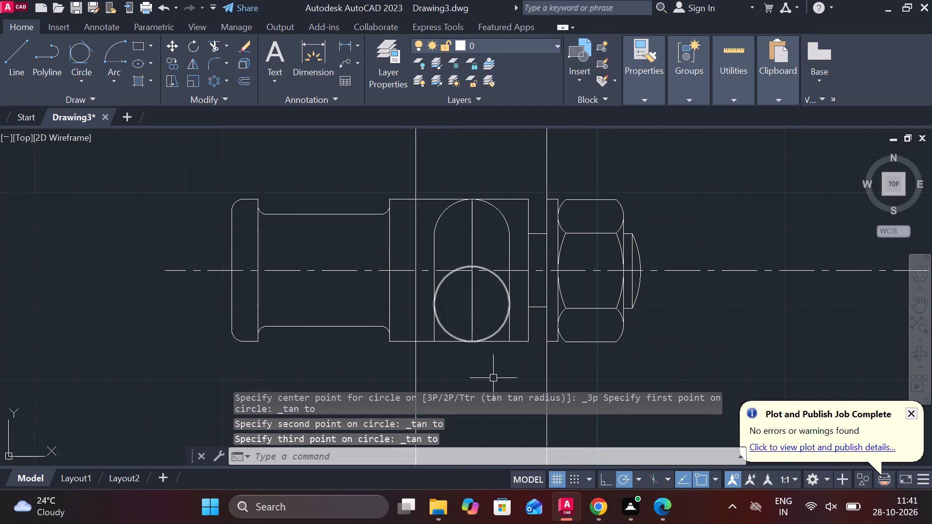
key(Escape)
Trim the lower circle's upper half and the offset line ends below its tangent points to close the slot-shaped outline.
text(tr)
key(space)
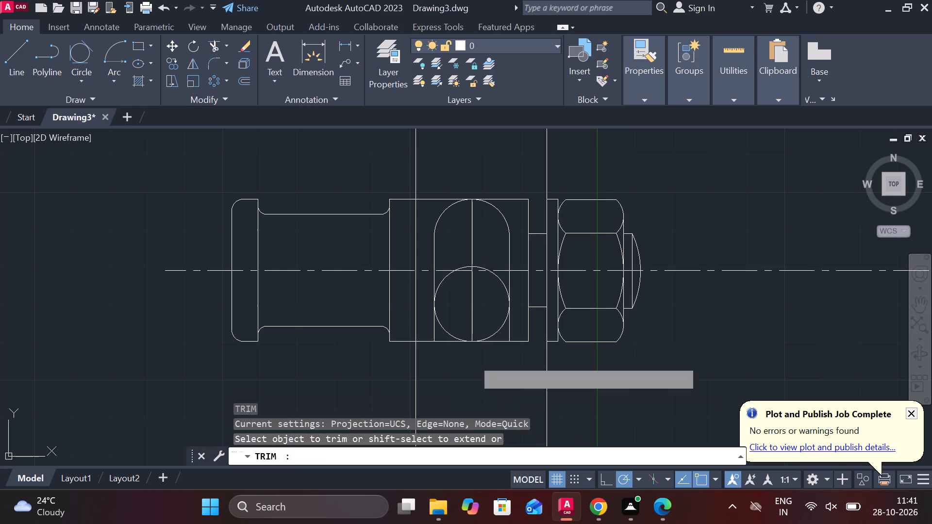
click(436, 330)
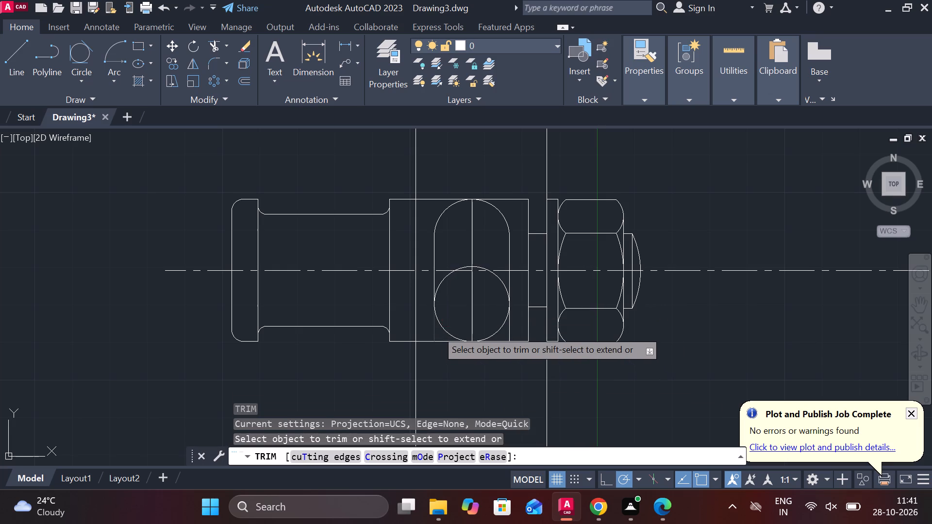
click(442, 287)
click(466, 266)
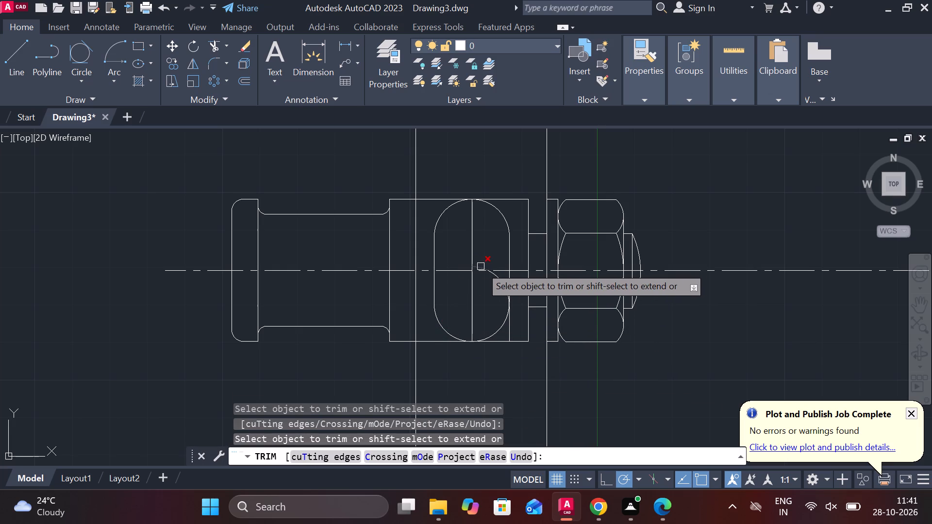
click(481, 266)
click(503, 283)
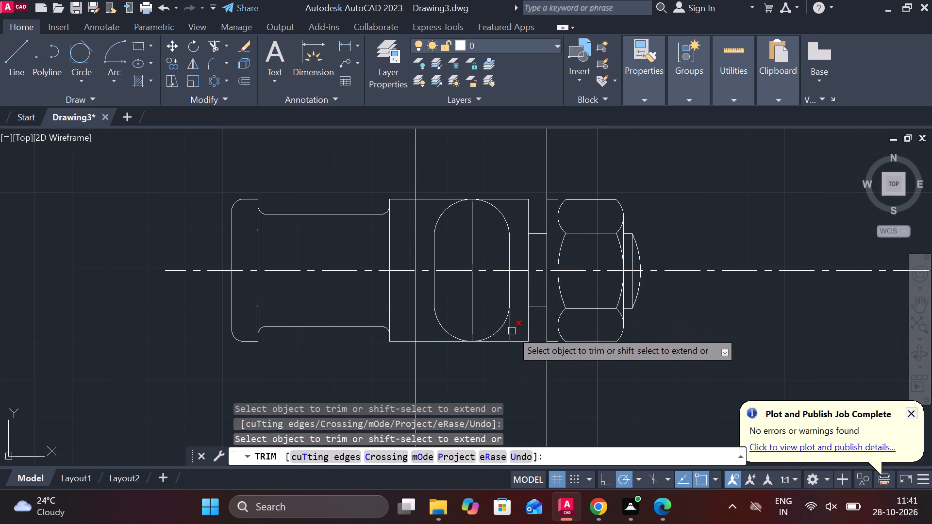
click(512, 331)
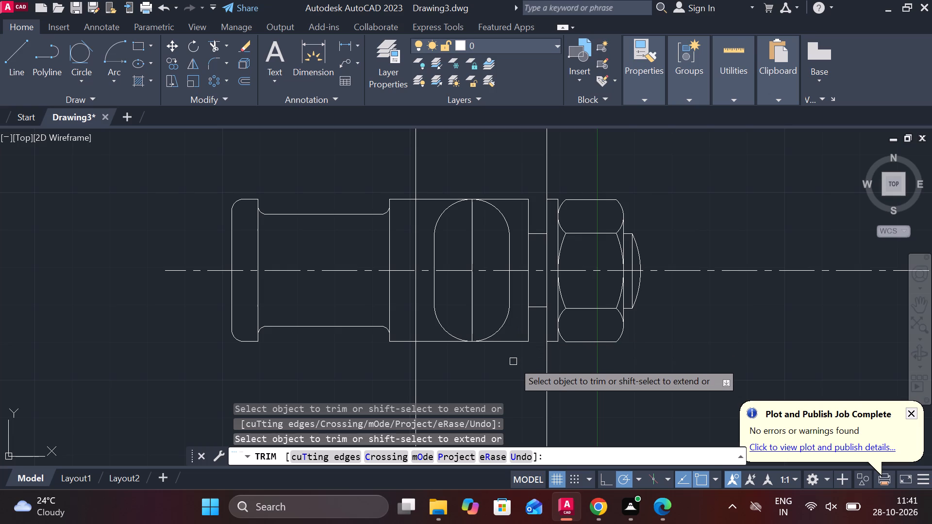
key(Escape)
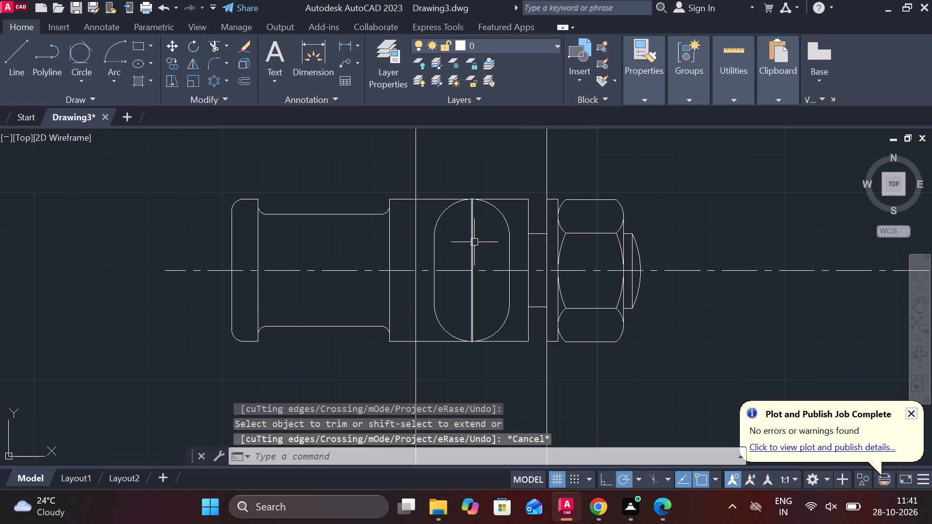
Erase the vertical construction line through the middle of the slot-shaped outline on the collar.
click(474, 241)
text(e)
key(space)
Set up the hatch with the ANSI31 pattern at a scale of 0.5.
scroll(538, 270, down, 2)
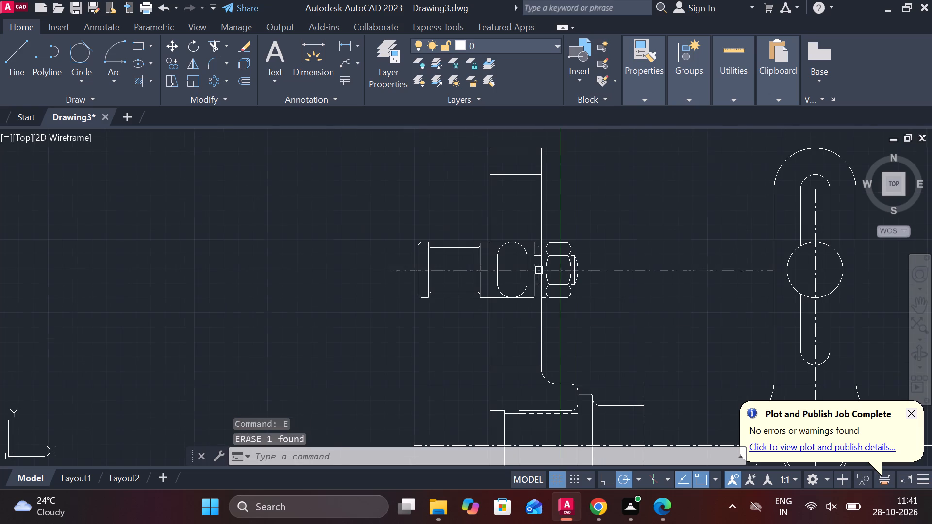
middle_drag(635, 317, 586, 305)
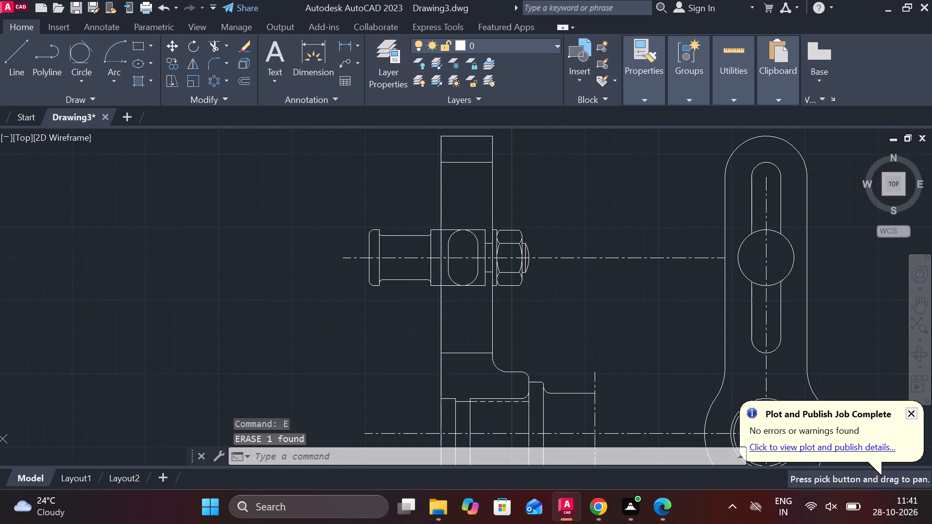
middle_drag(595, 301, 564, 236)
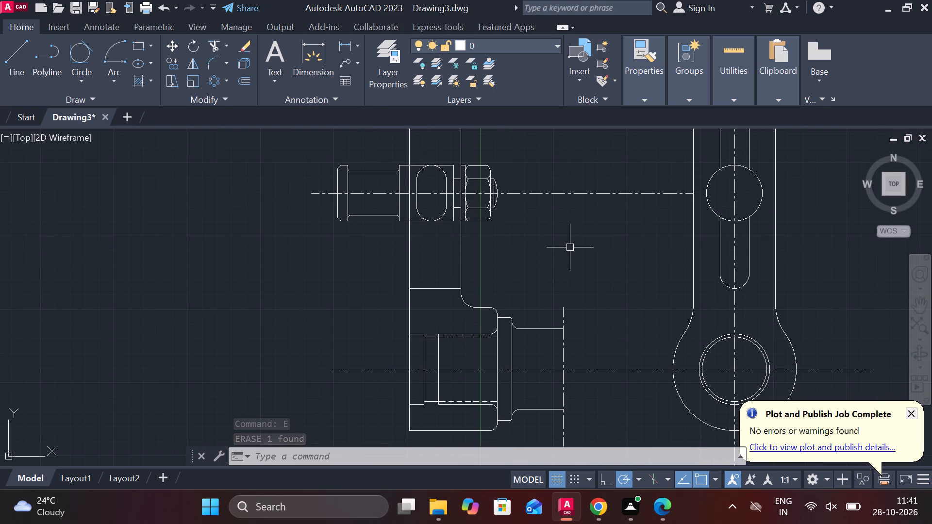
click(142, 80)
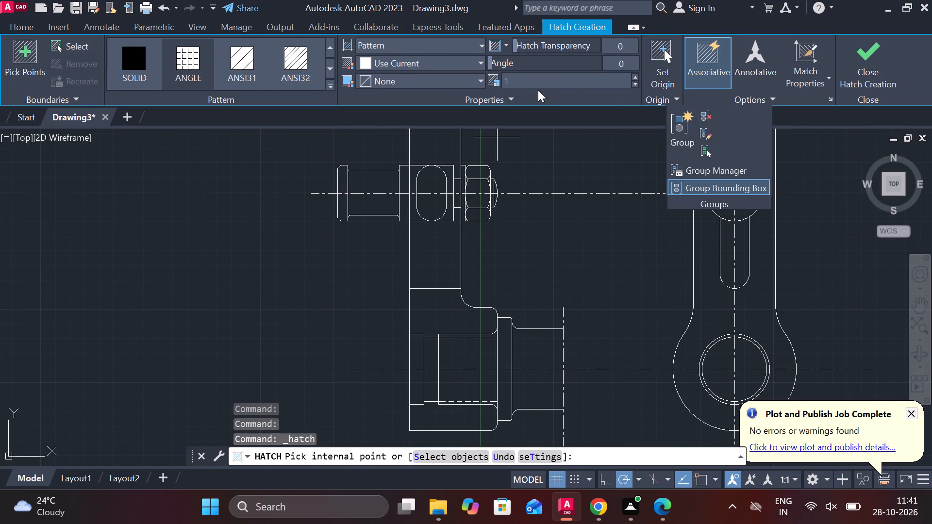
click(233, 68)
click(515, 82)
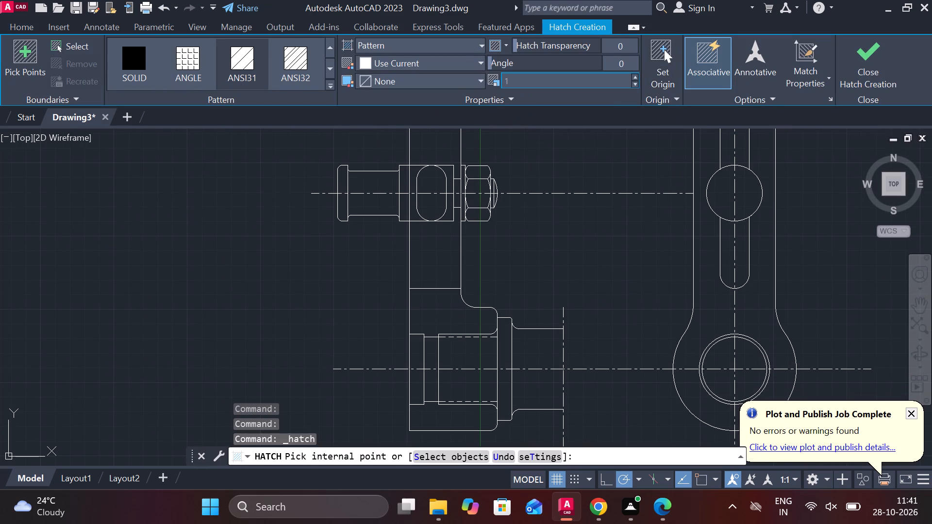
key(period)
text(5)
key(space)
key(Return)
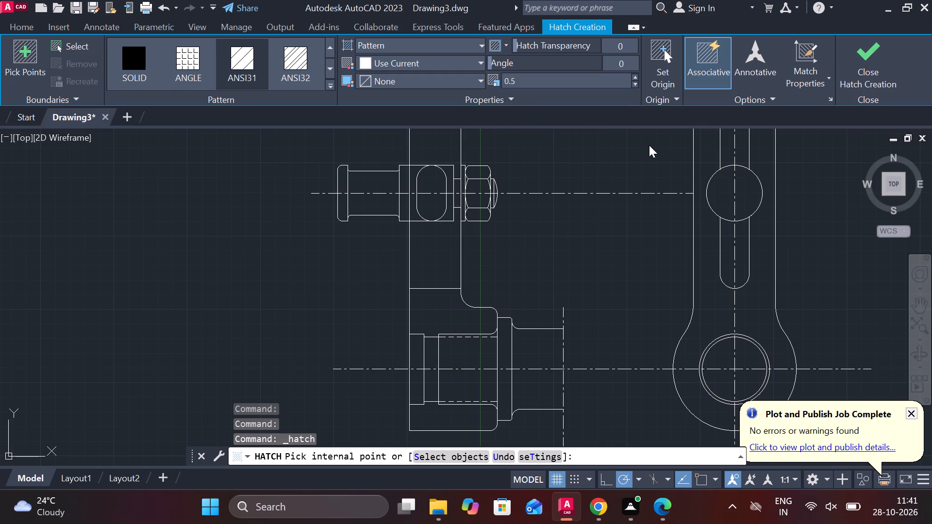
key(Return)
Hatch the cut areas of the link's side view at its top end and above the bore of the lower boss.
middle_drag(539, 198, 563, 260)
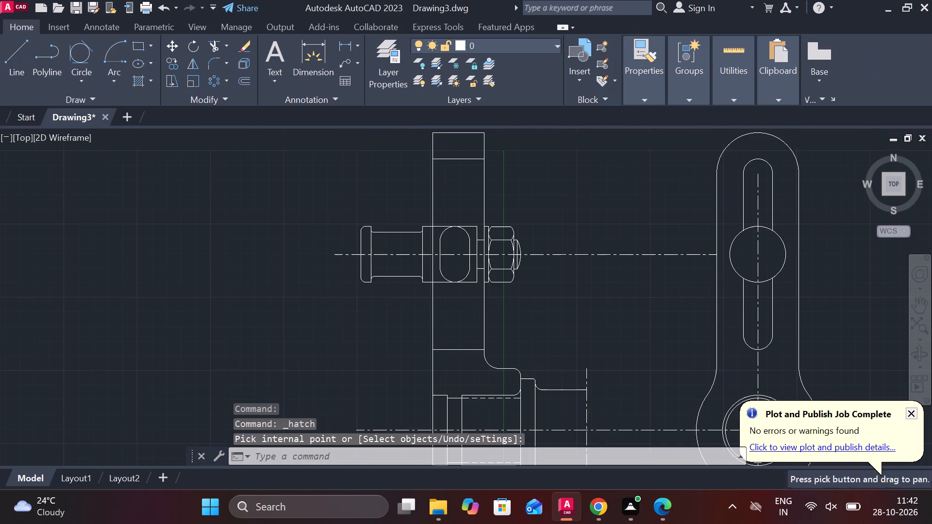
click(133, 79)
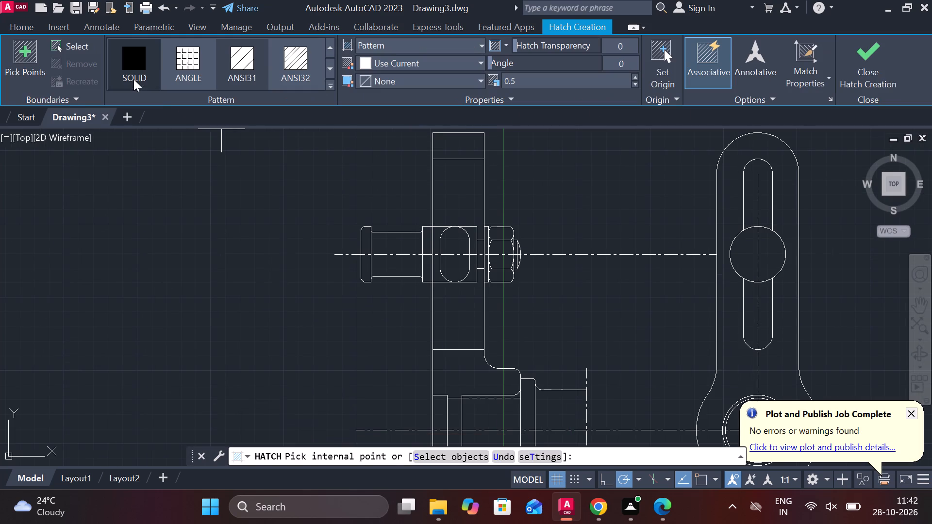
click(450, 140)
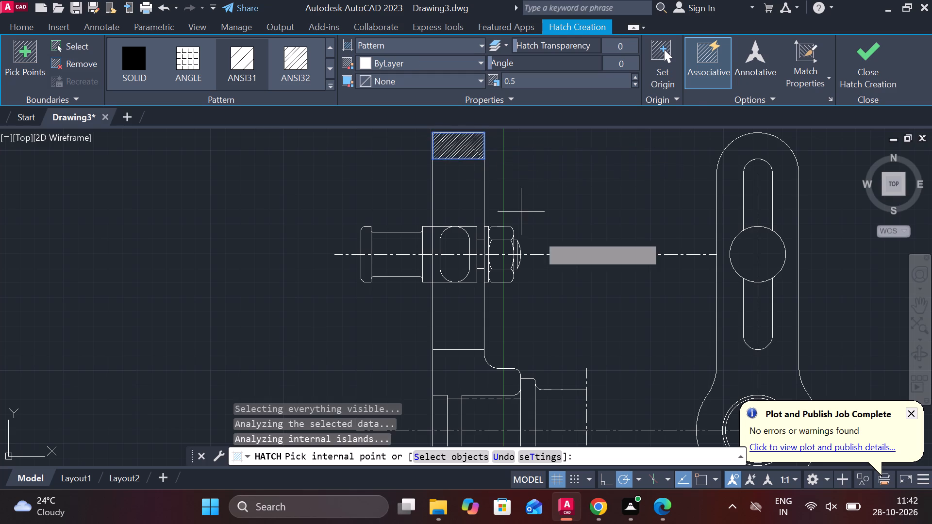
middle_drag(585, 270, 566, 229)
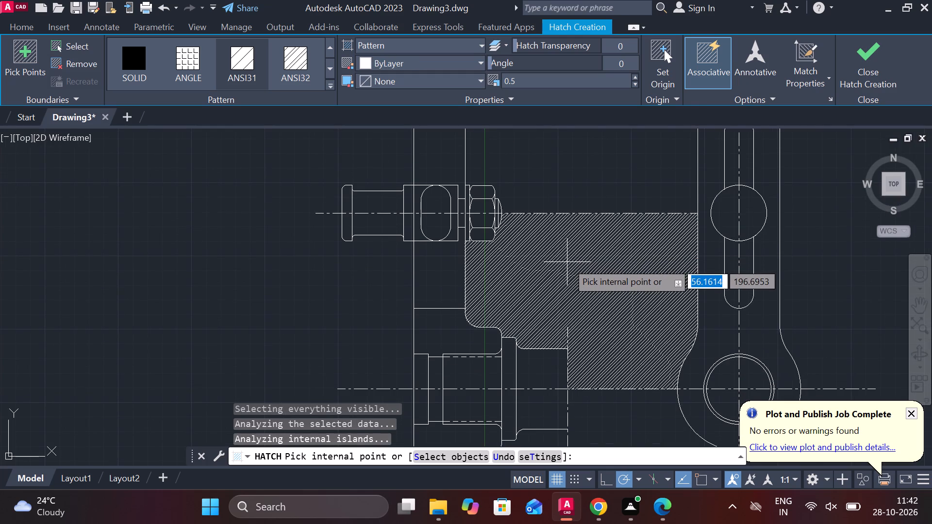
middle_drag(315, 331, 306, 272)
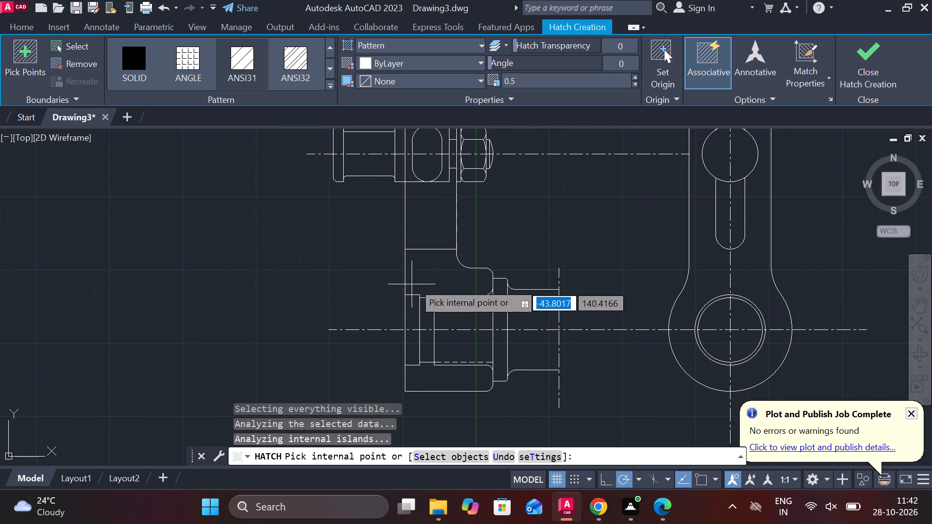
click(419, 280)
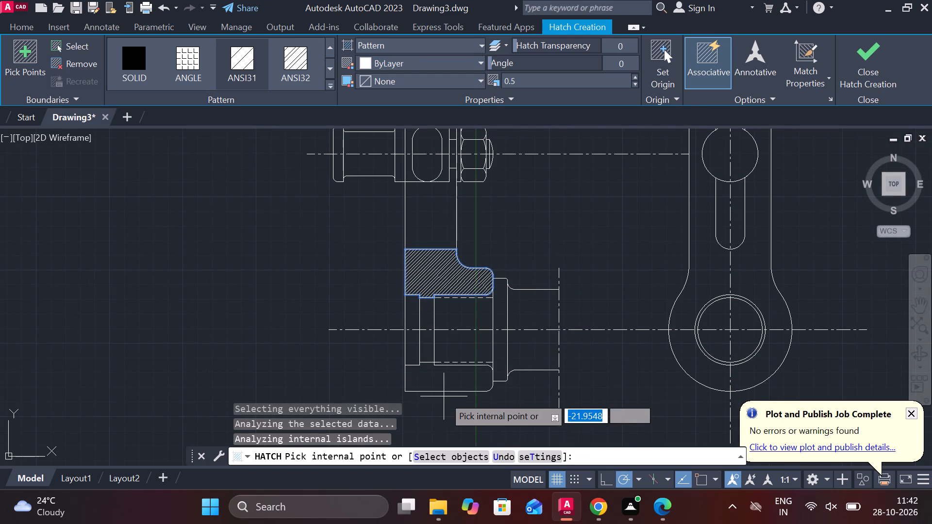
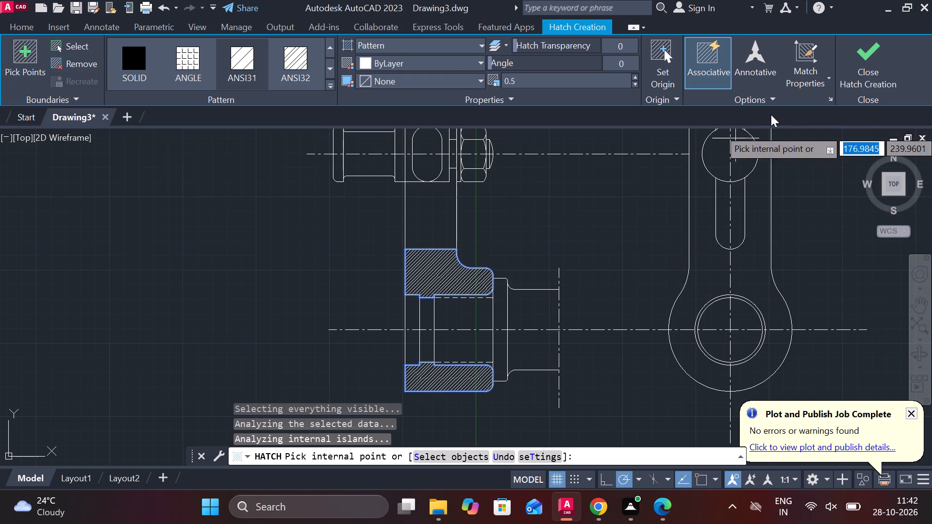
Finish the section hatch on the lower boss's cut areas above and below the bore.
click(853, 67)
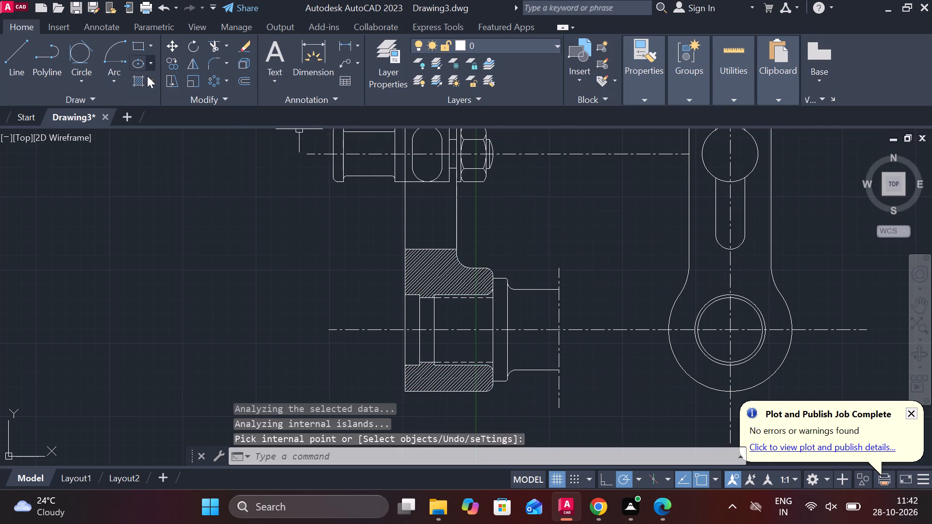
Start another, separate hatch for the drawing.
click(139, 79)
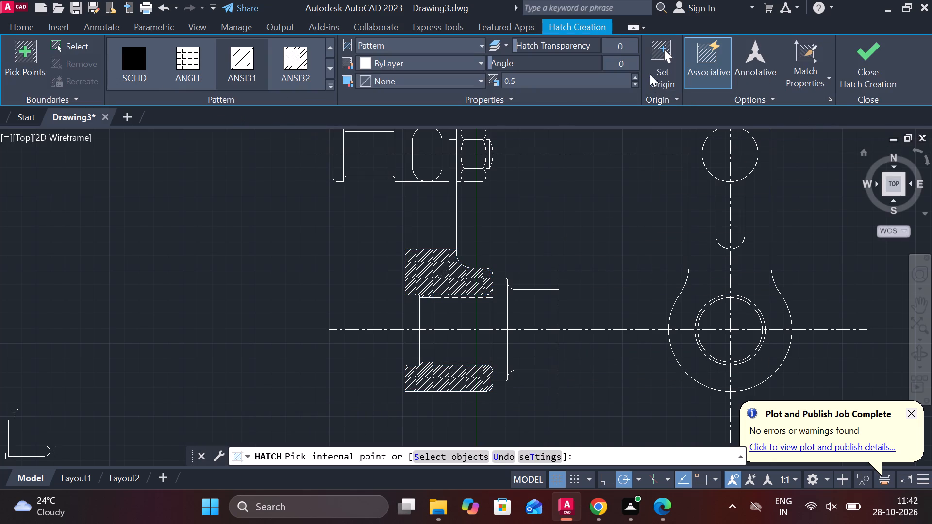
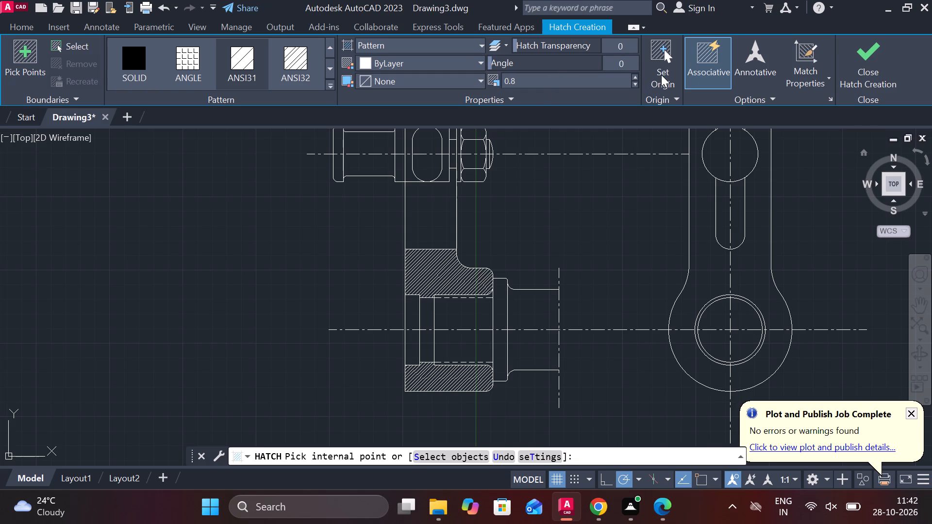
Hatch both halves of the rounded slot shape on the stud collar, above and below the centerline, as a separate hatch.
key(Return)
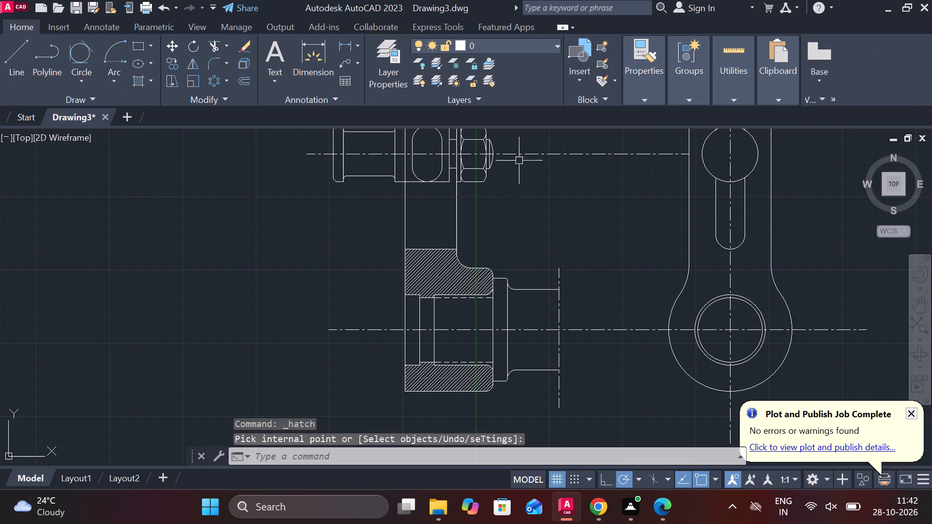
click(134, 82)
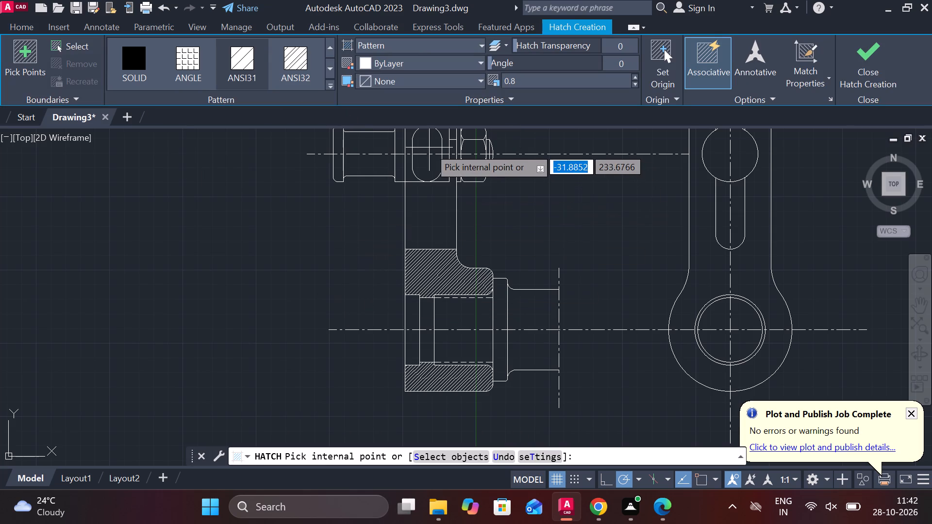
click(429, 147)
click(426, 156)
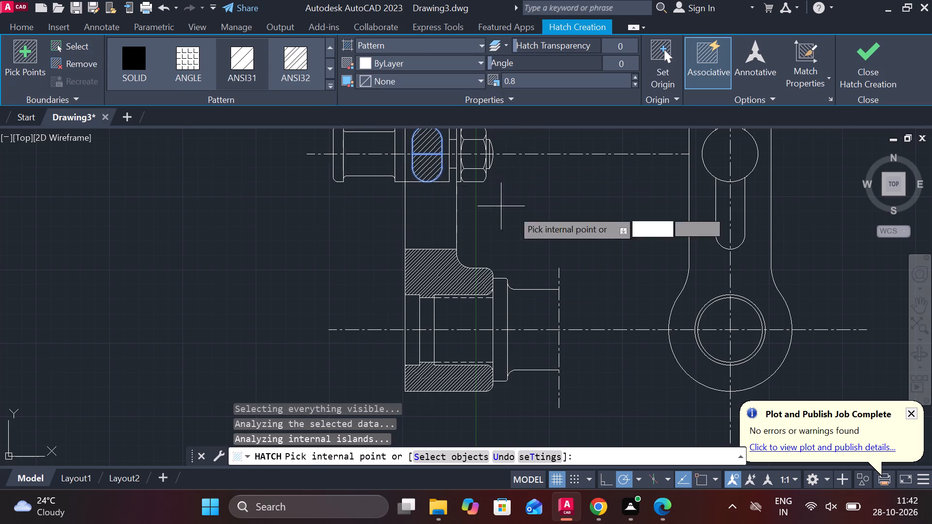
middle_drag(528, 214, 548, 277)
click(879, 64)
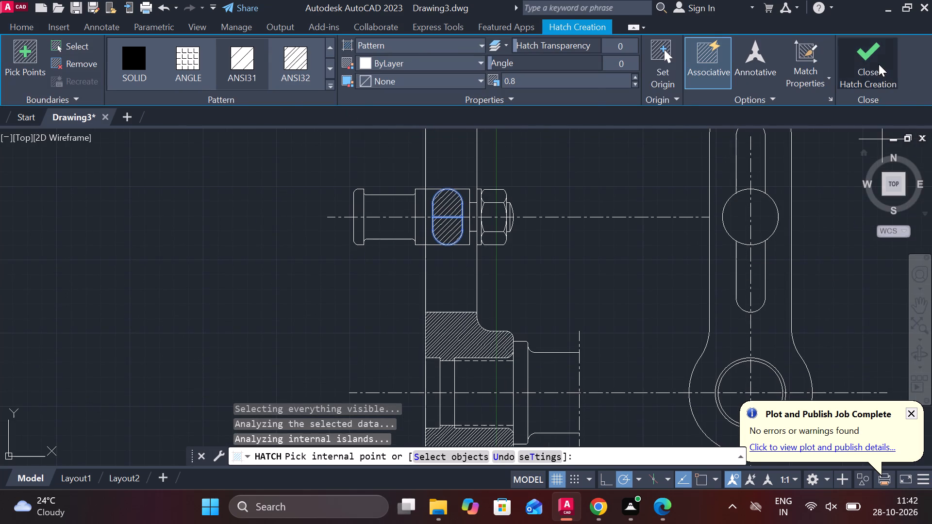
Add a vertical linear dimension across the lower boss's bore opening in the sectioned view, placed just outside the boss's flat face.
scroll(541, 267, down, 2)
middle_drag(552, 269, 470, 194)
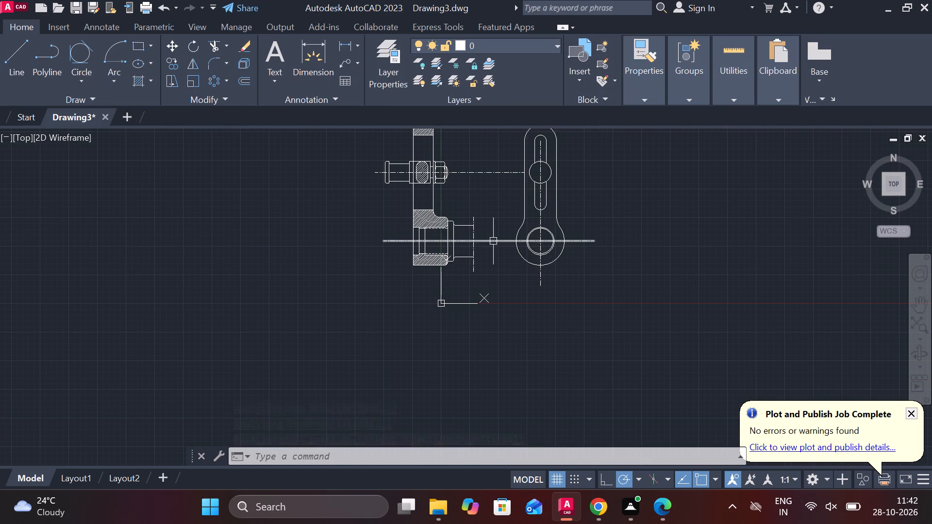
scroll(479, 223, up, 2)
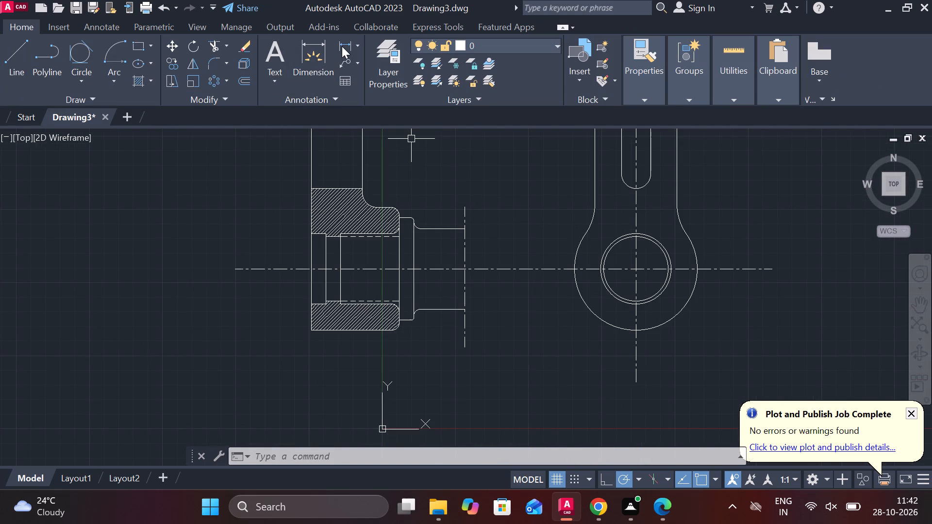
click(343, 46)
scroll(415, 151, up, 1)
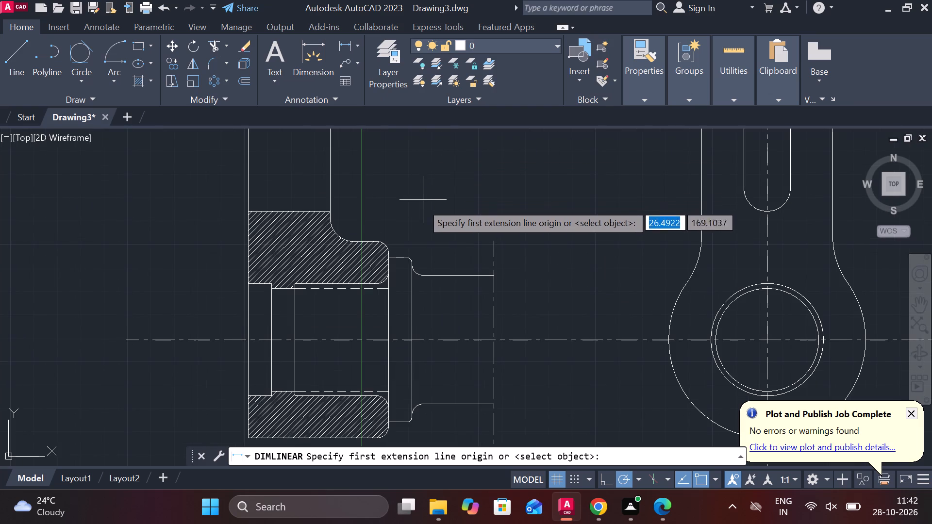
scroll(479, 286, up, 2)
middle_drag(479, 286, 534, 130)
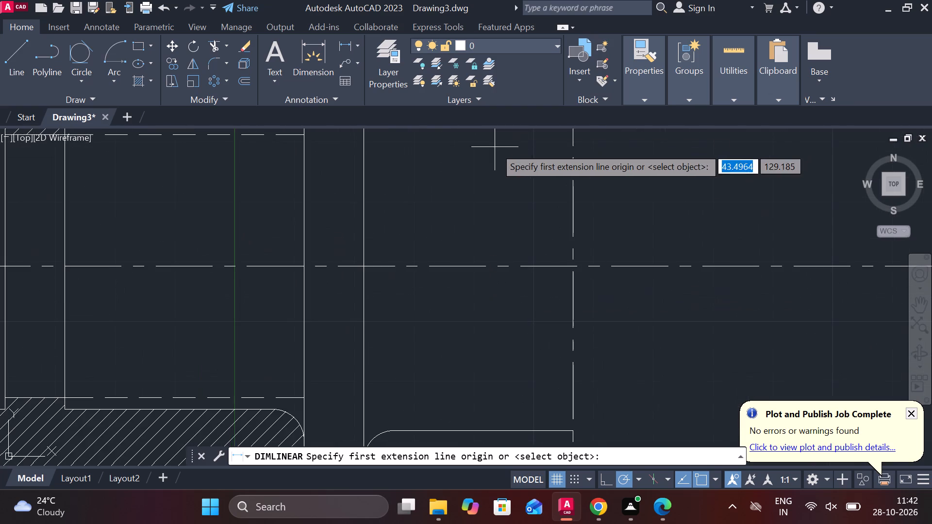
scroll(495, 147, down, 2)
middle_drag(493, 160, 492, 190)
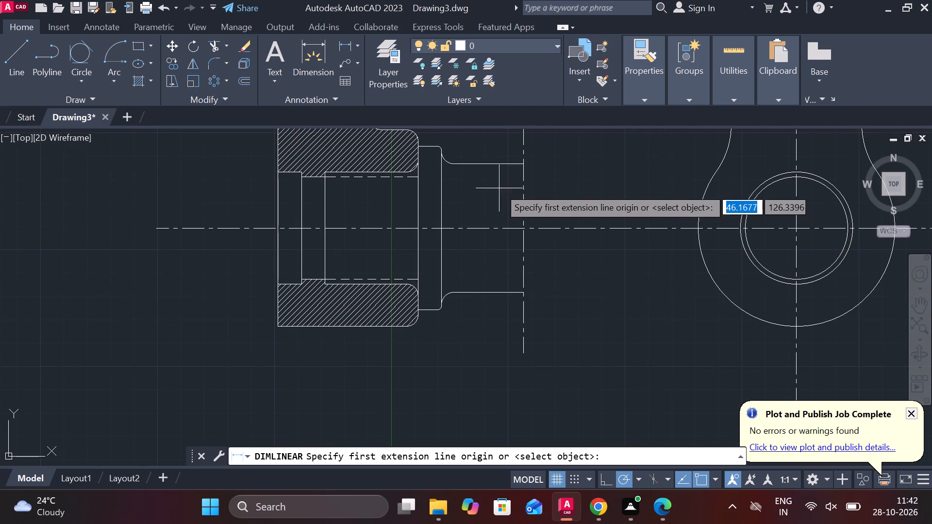
middle_drag(470, 218, 482, 220)
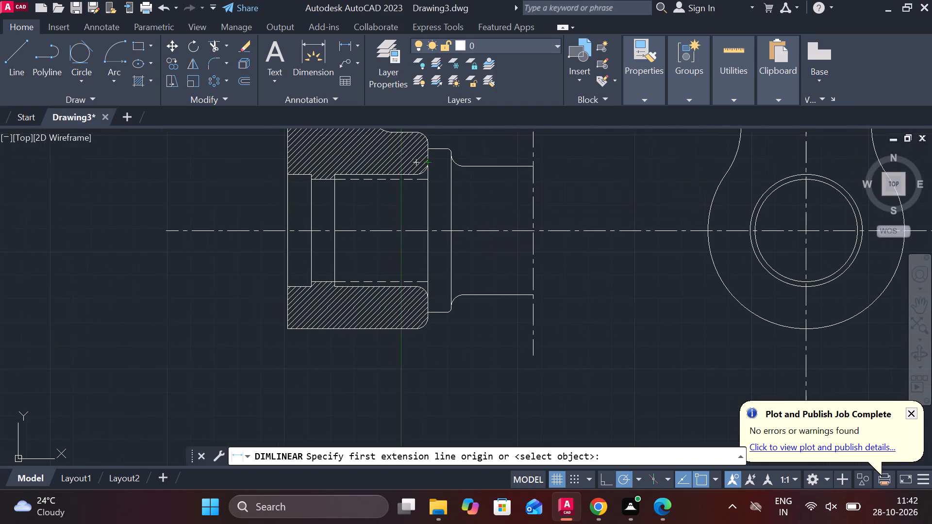
middle_drag(482, 220, 511, 220)
click(316, 177)
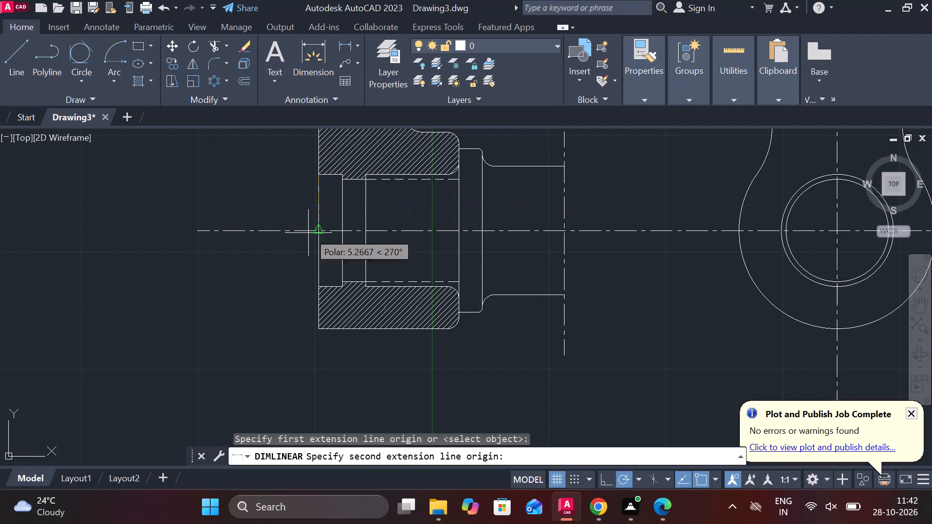
click(319, 280)
middle_drag(272, 263, 335, 273)
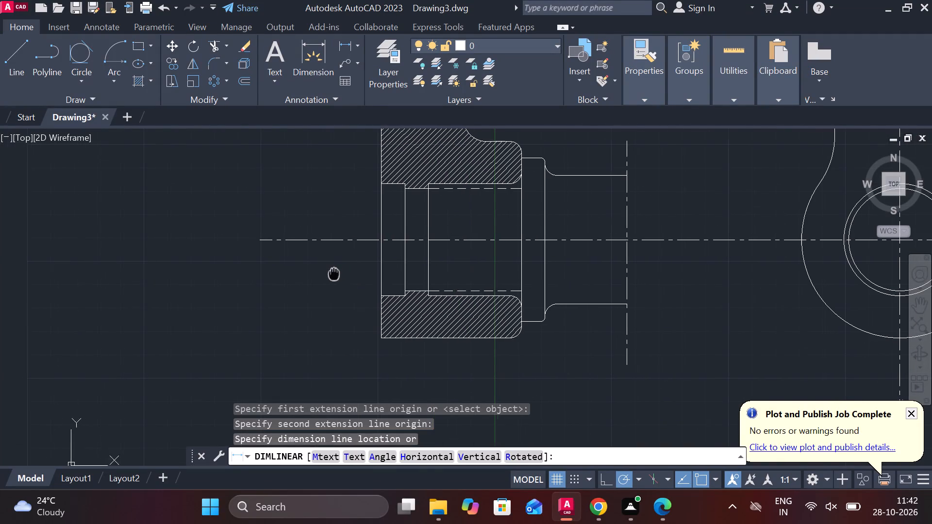
click(328, 273)
scroll(356, 273, down, 2)
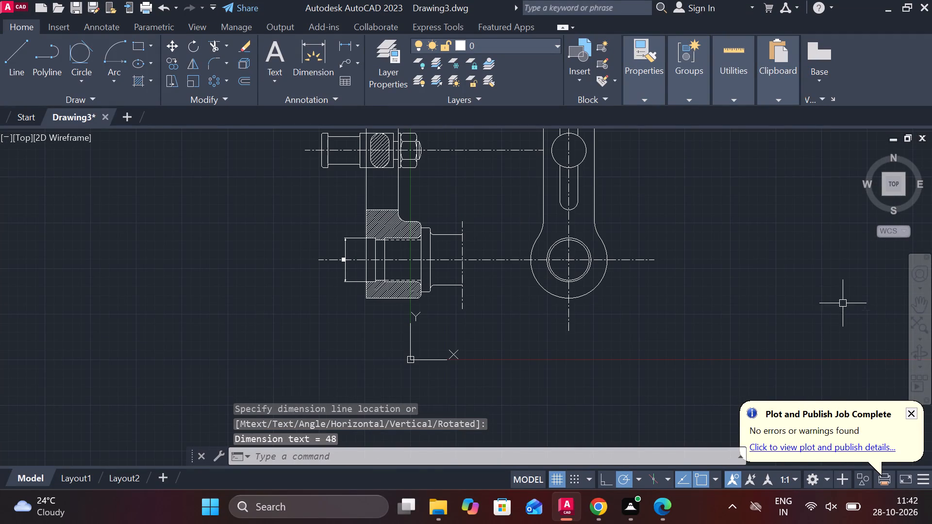
middle_drag(718, 236, 711, 286)
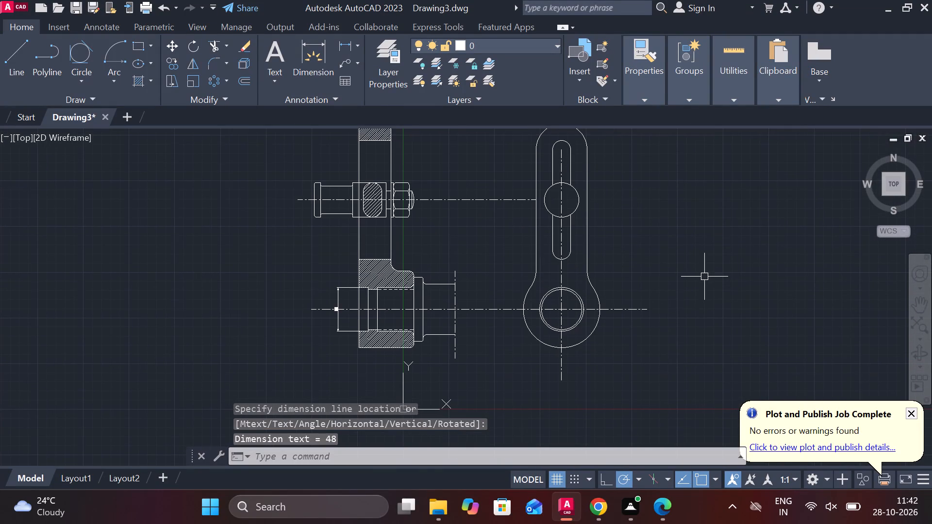
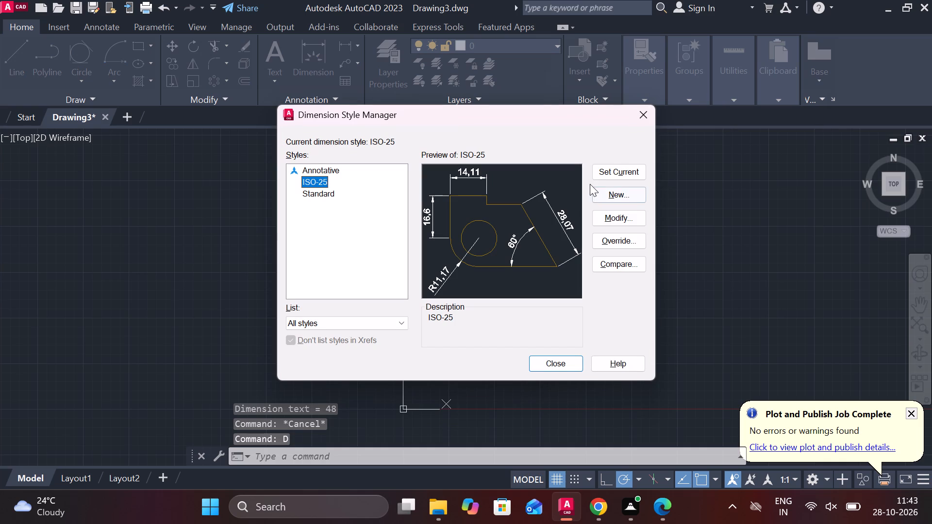
Modify the ISO-25 dimension style to use a text height of 7 and an arrow size of 4.
click(616, 225)
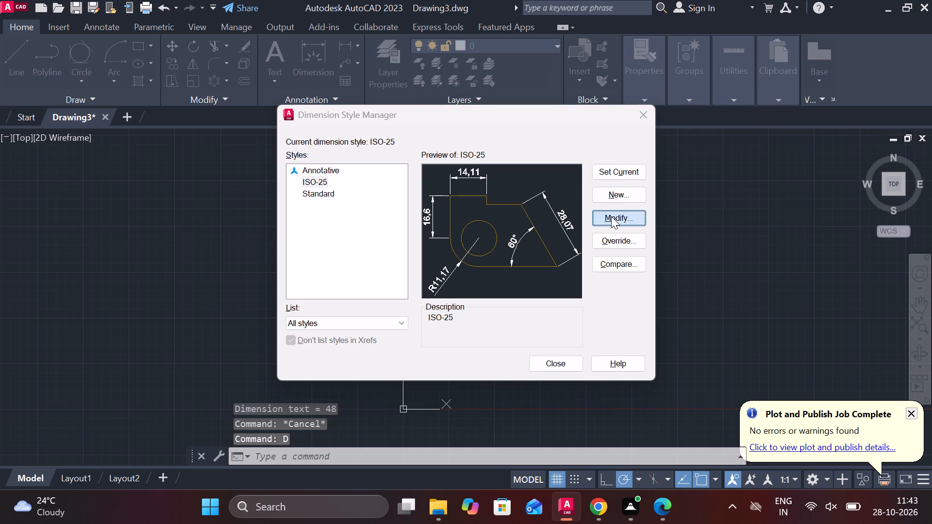
click(331, 87)
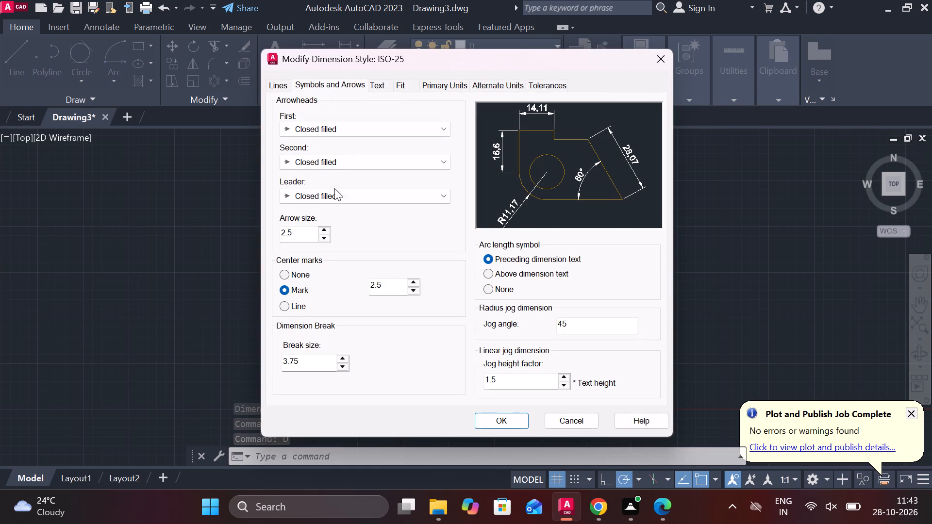
click(297, 232)
drag(297, 232, 270, 232)
click(270, 232)
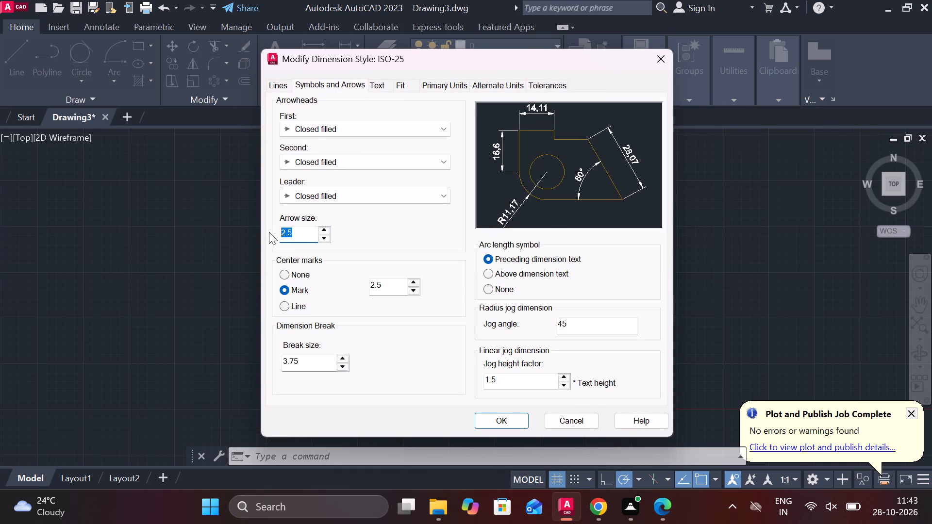
key(5)
click(371, 85)
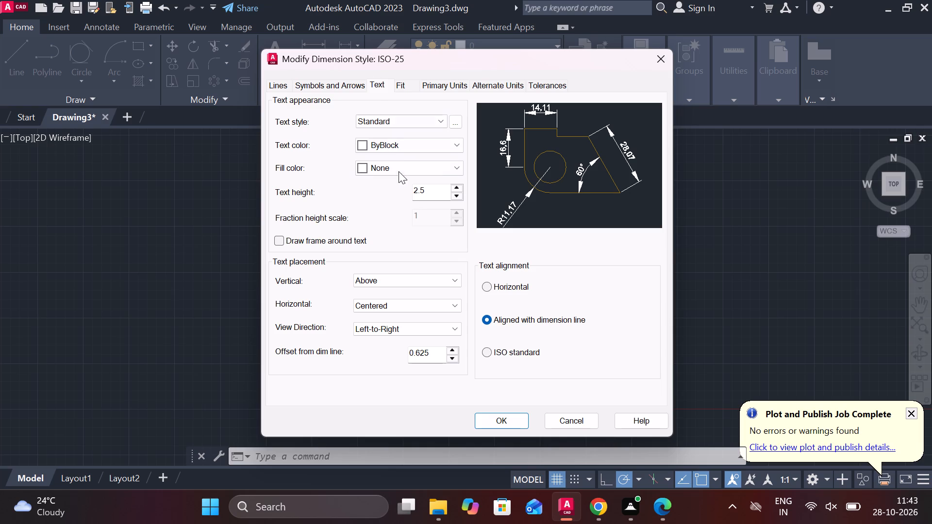
click(431, 191)
drag(414, 190, 388, 190)
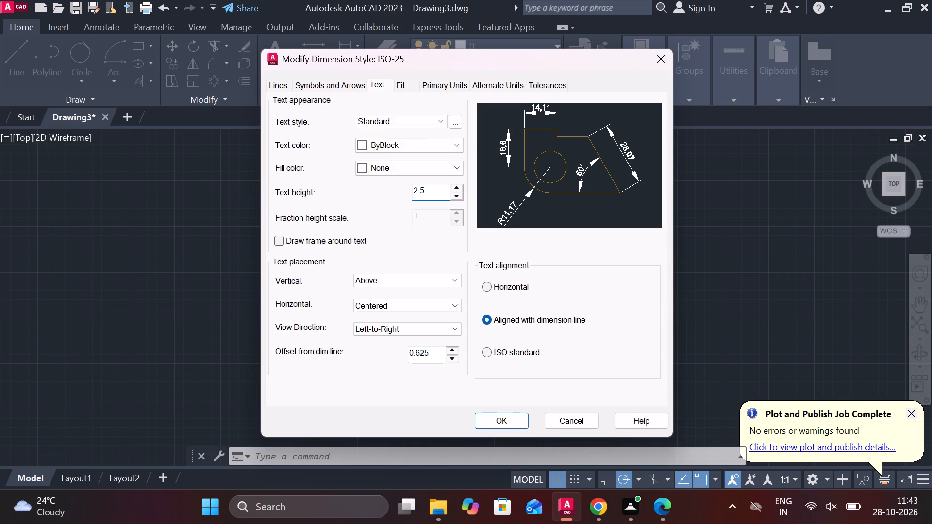
click(432, 192)
drag(431, 192, 397, 192)
key(7)
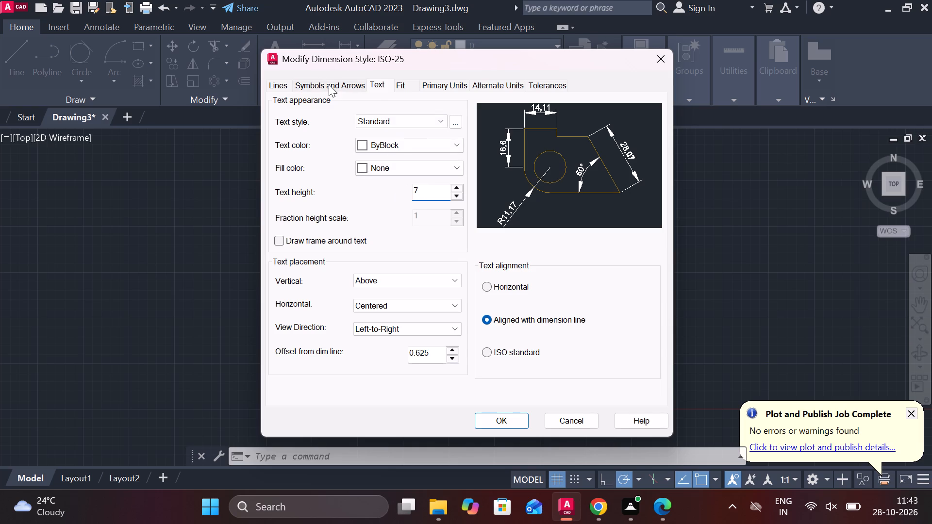
click(329, 84)
click(295, 241)
click(279, 241)
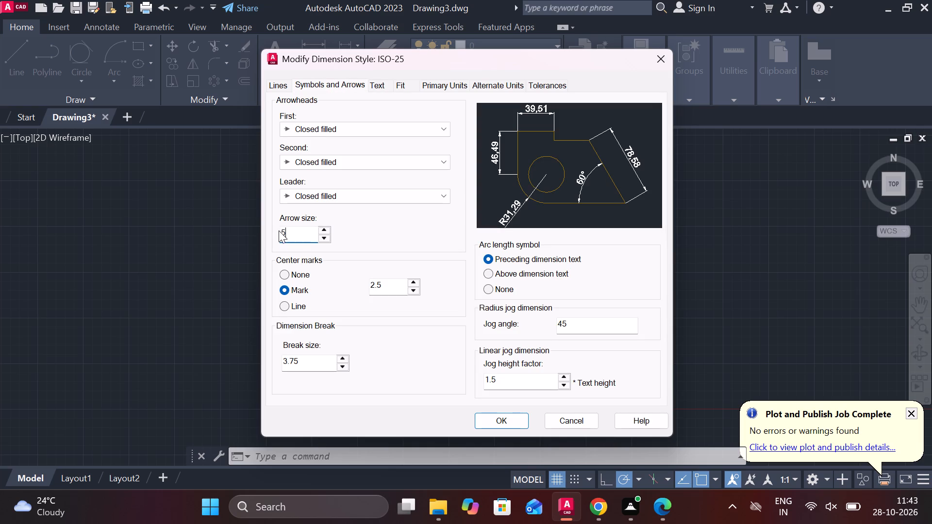
click(287, 231)
drag(285, 232, 272, 232)
key(4)
Turn off drawing the dimension line between extension lines, set linear precision to 0, and make ISO-25 the current style.
click(383, 83)
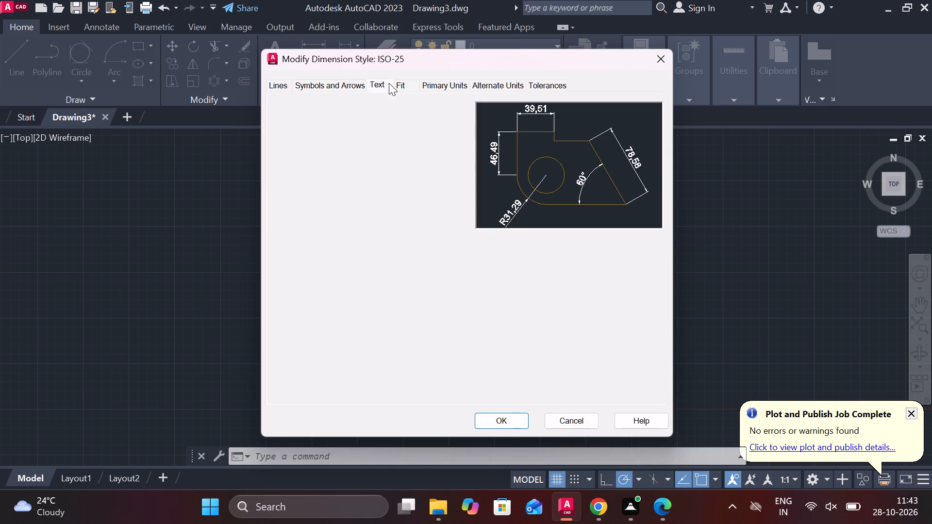
click(403, 86)
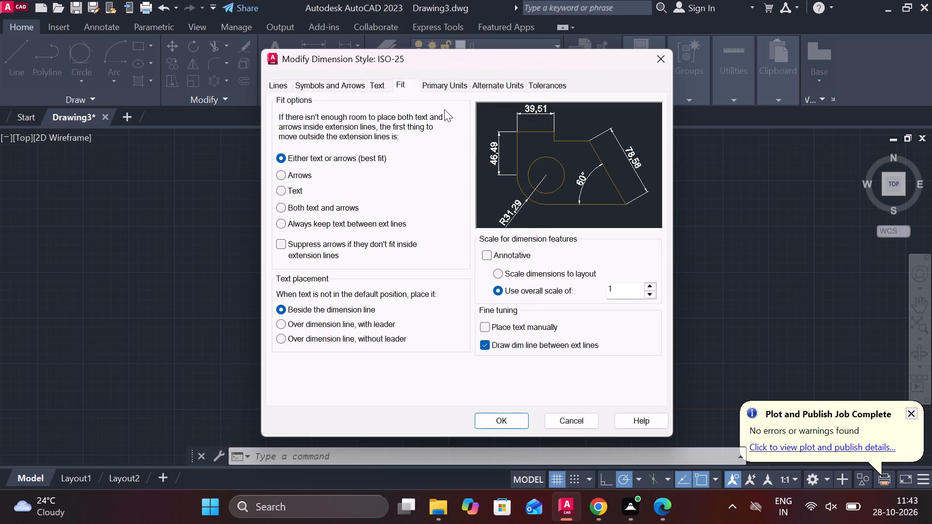
click(482, 342)
click(444, 83)
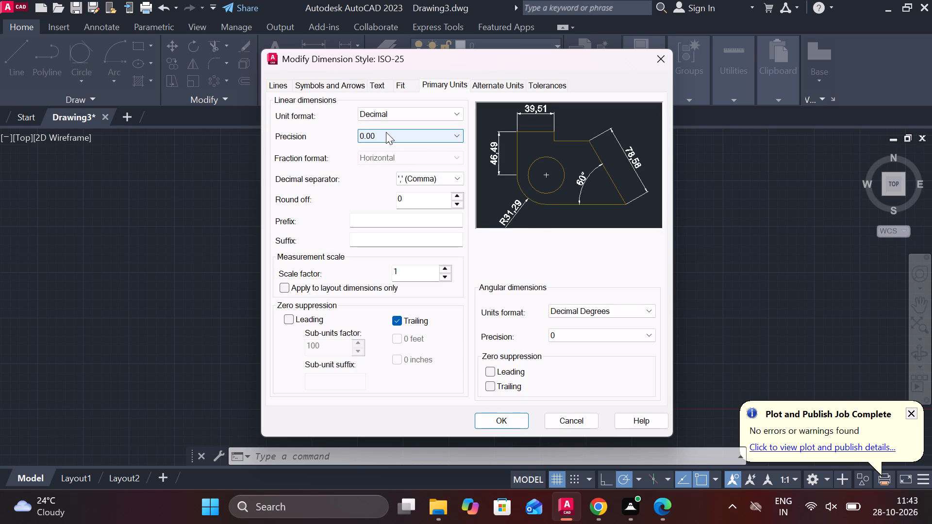
click(386, 132)
click(376, 151)
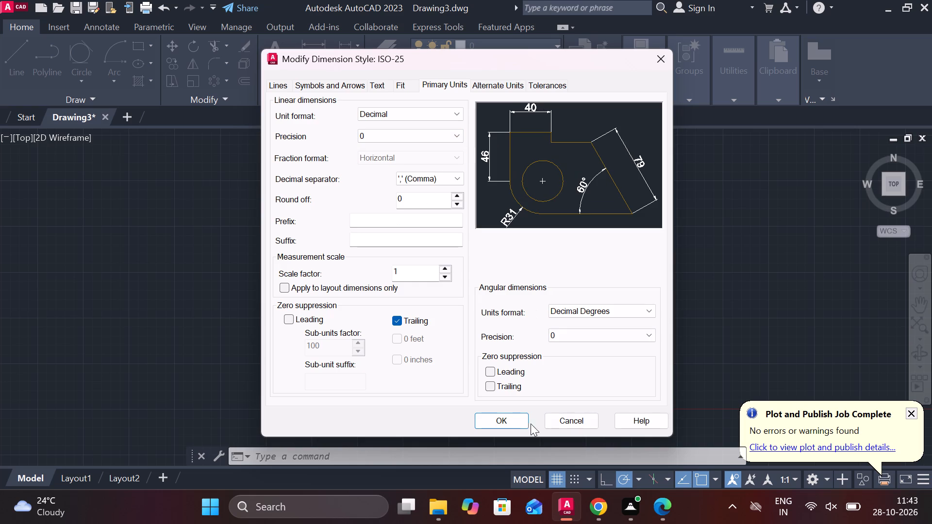
click(519, 424)
click(612, 171)
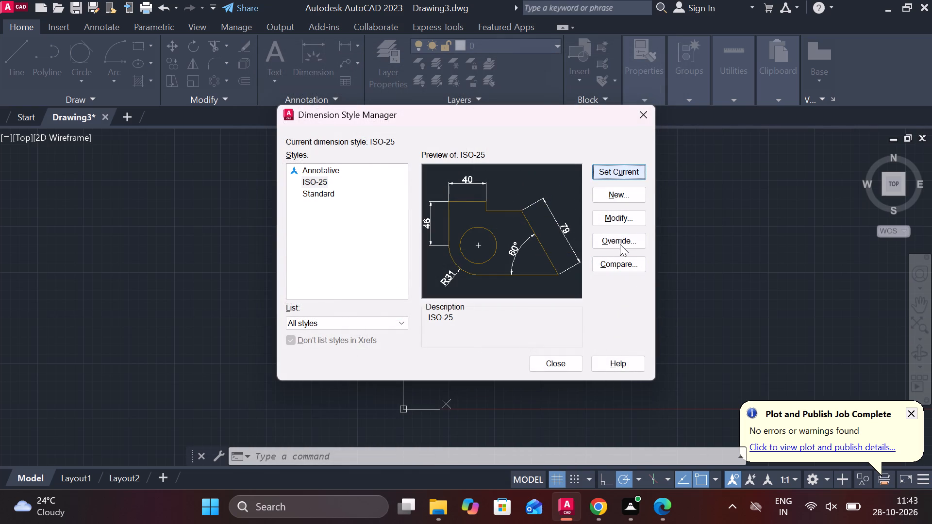
click(557, 364)
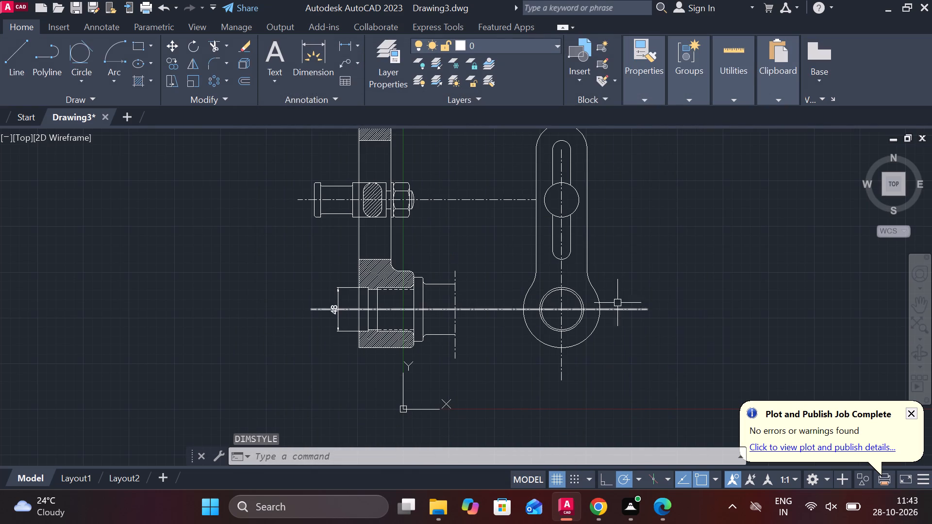
Modify the ISO-25 dimension style to text height 8 with ISO standard text alignment, and set it current.
middle_drag(535, 285, 589, 298)
scroll(514, 289, up, 1)
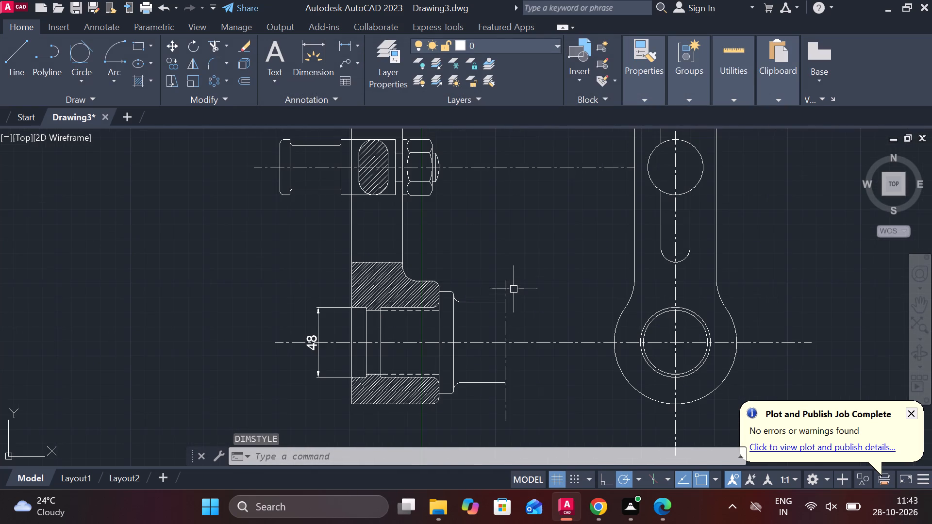
text(d)
key(space)
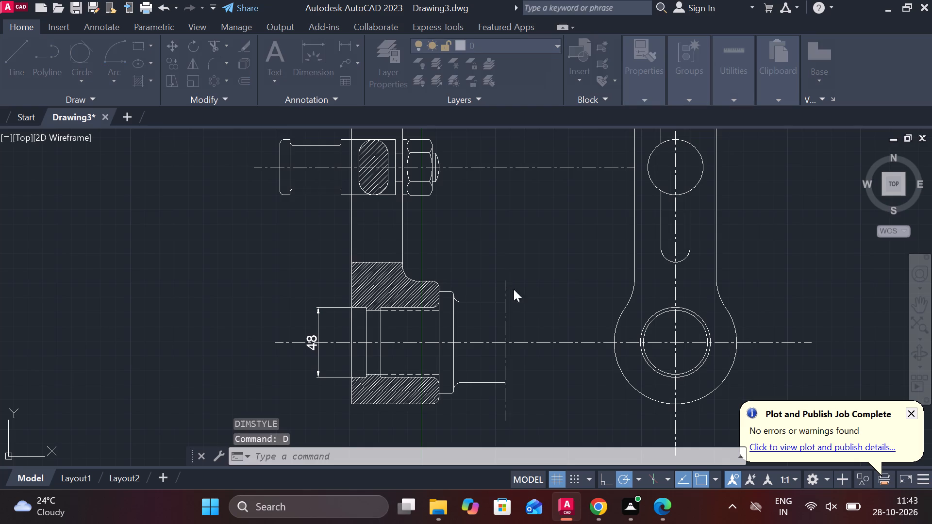
click(631, 222)
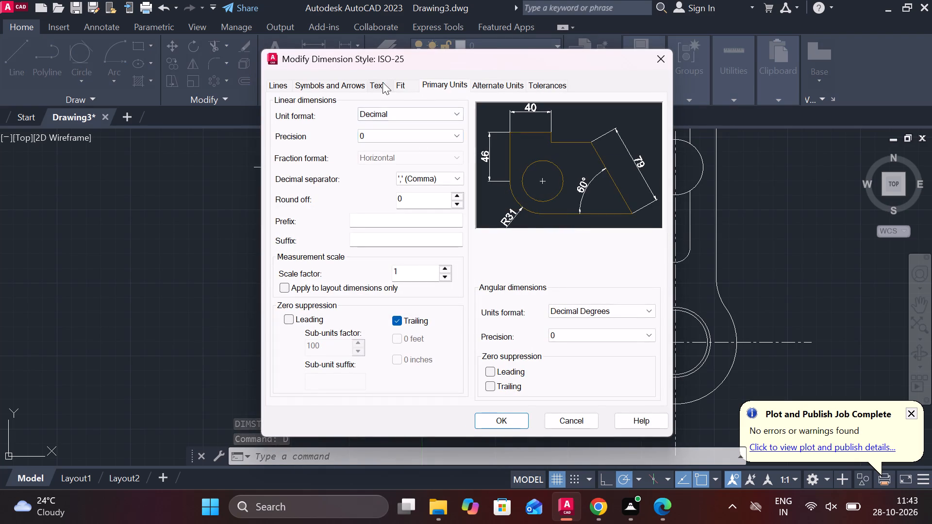
click(383, 82)
click(423, 188)
drag(420, 188, 404, 189)
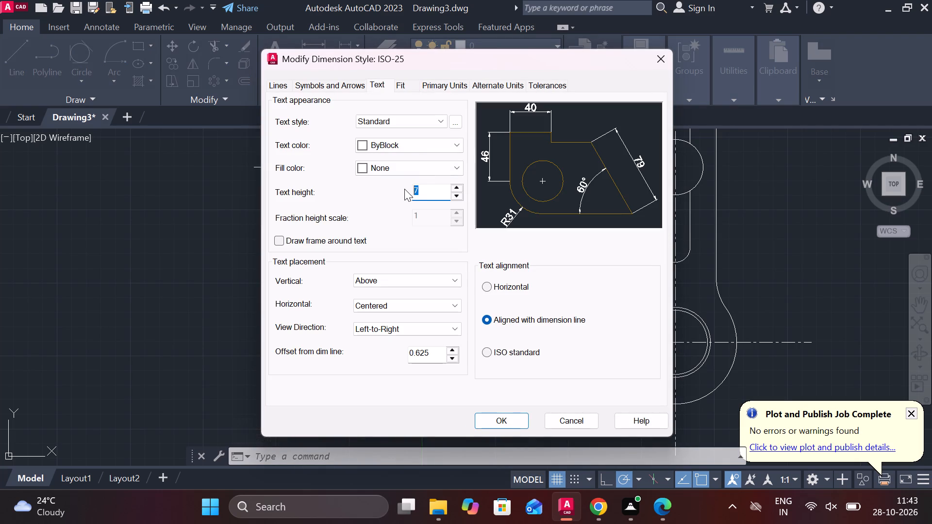
key(8)
click(489, 355)
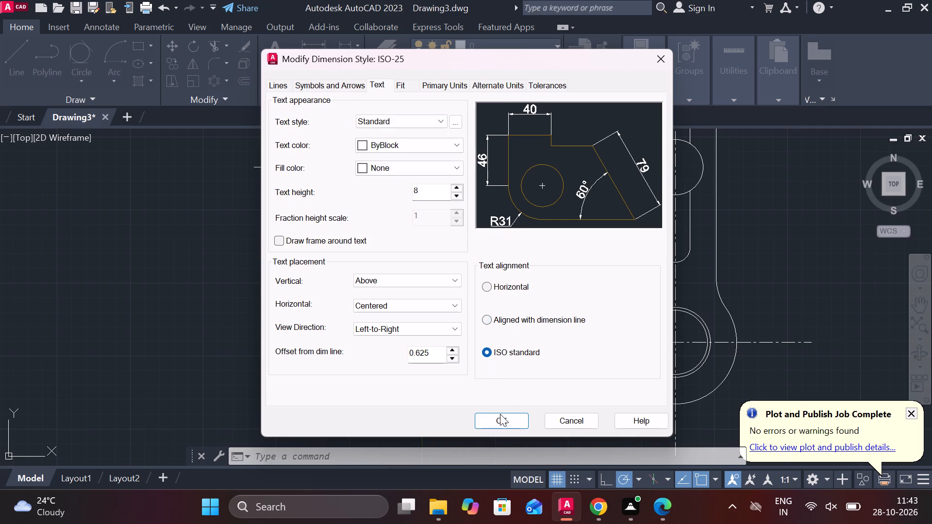
click(503, 423)
click(606, 167)
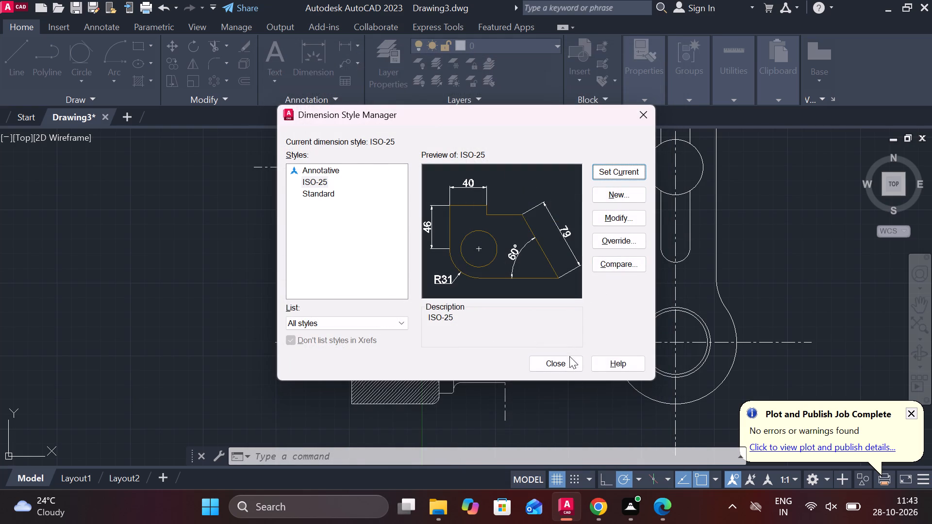
click(569, 361)
Add a vertical linear dimension across the lower boss's outer diameter in the sectioned view, with its line running through the hatched boss.
middle_drag(551, 279, 613, 287)
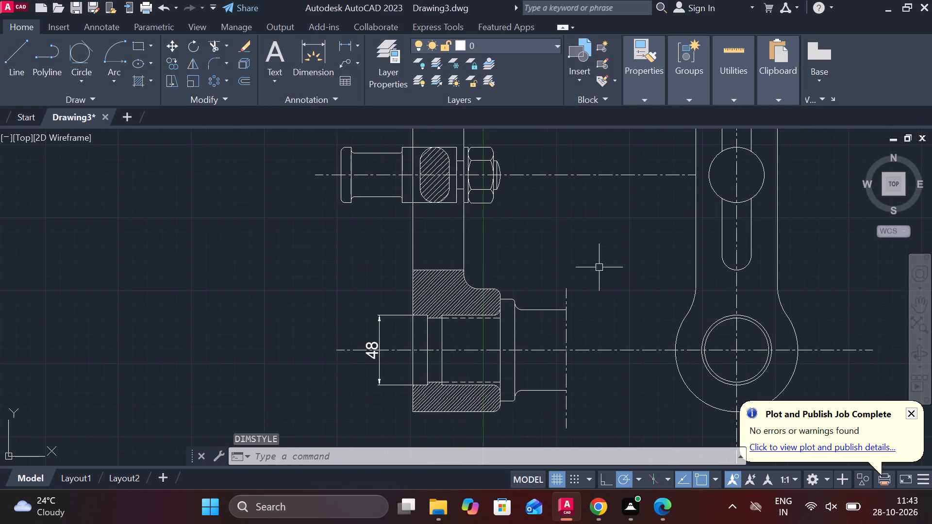
click(346, 48)
middle_drag(545, 253, 533, 235)
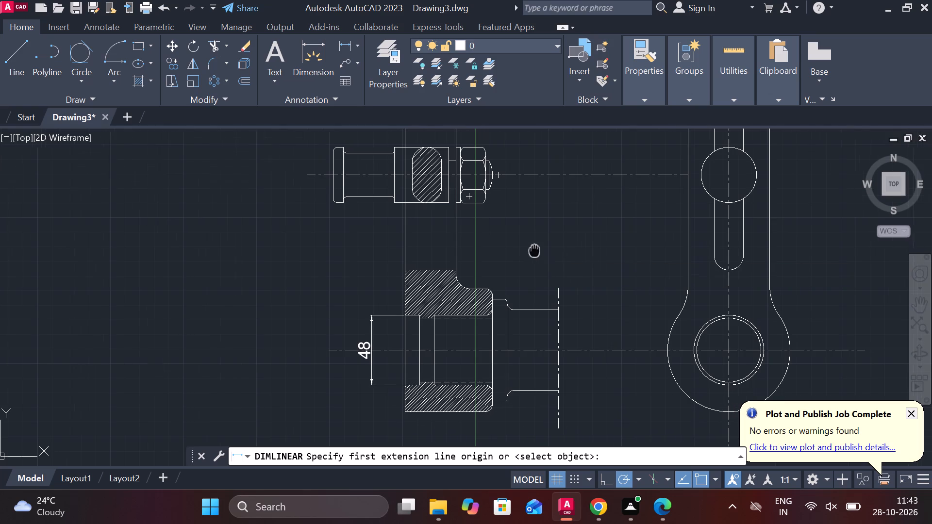
middle_drag(533, 235, 532, 229)
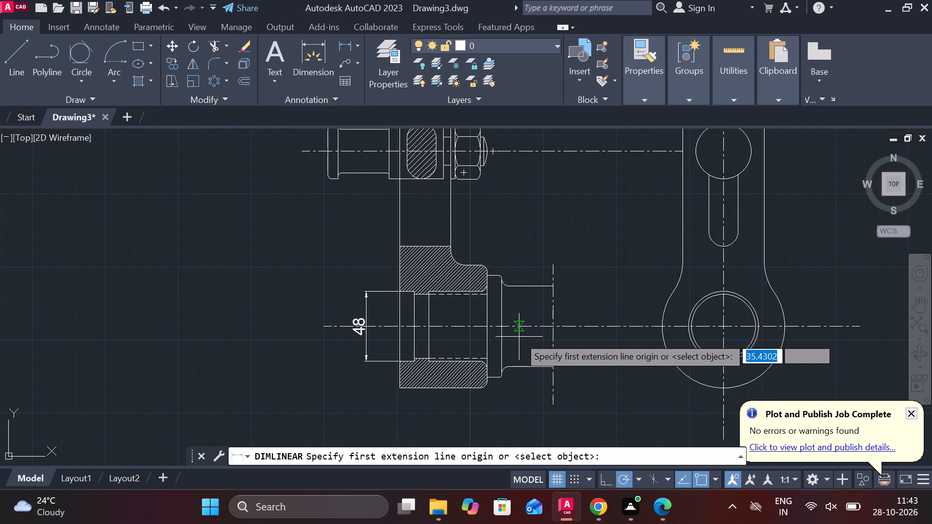
middle_drag(523, 239, 546, 214)
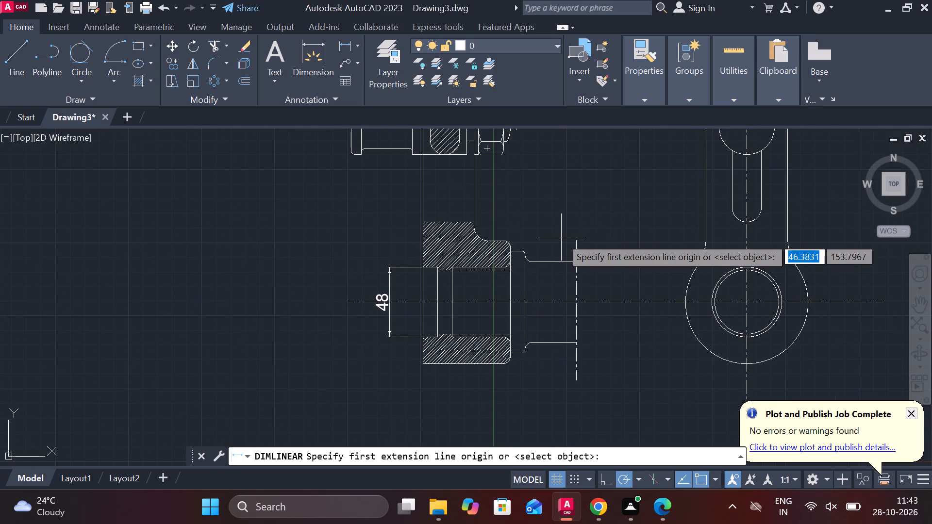
click(491, 240)
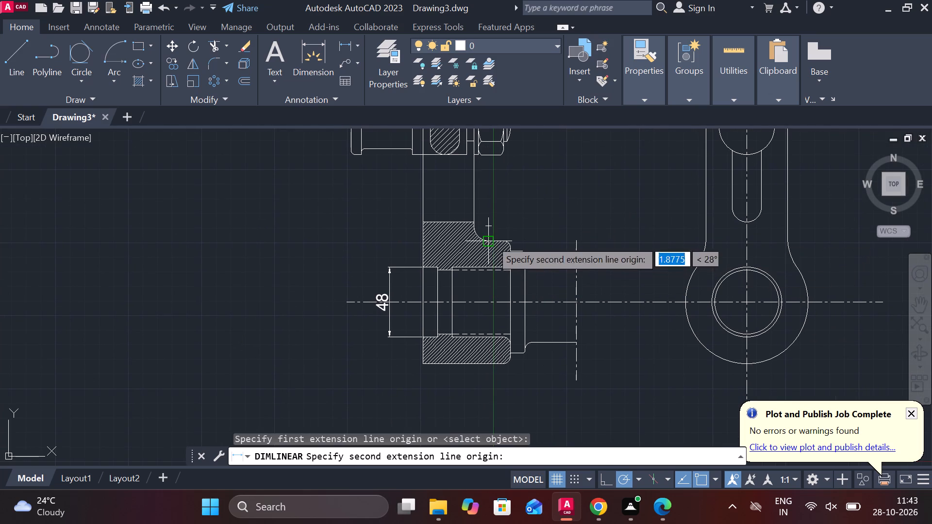
click(488, 367)
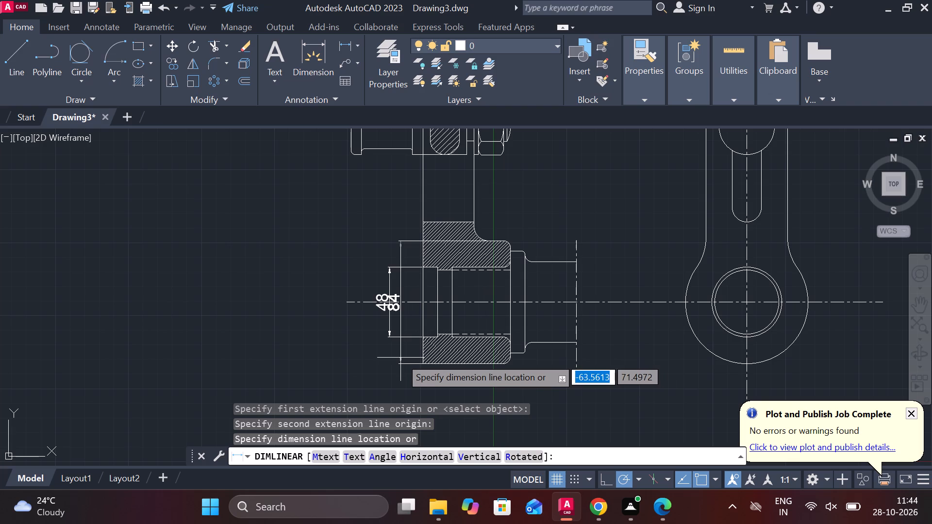
click(492, 357)
Insert a diameter symbol before the boss's outer diameter dimension text so it reads Ø84.
scroll(509, 300, up, 2)
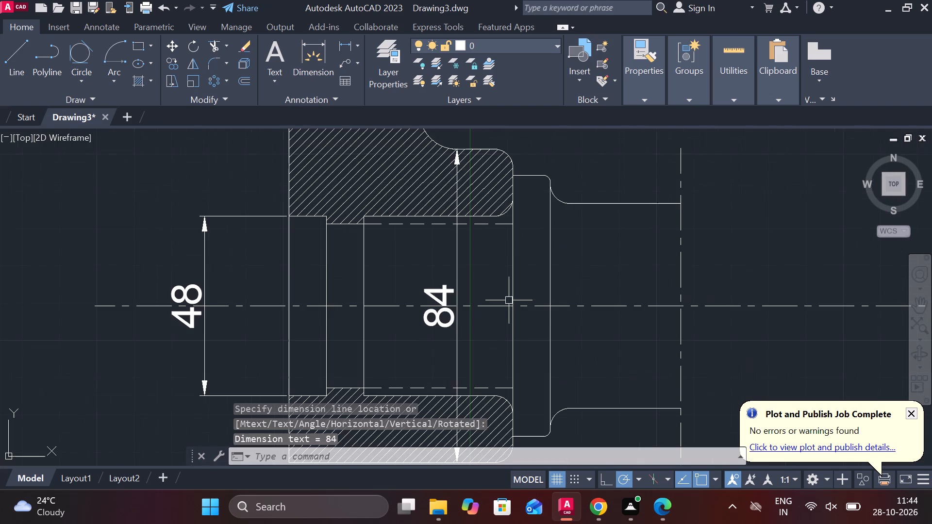
double_click(445, 296)
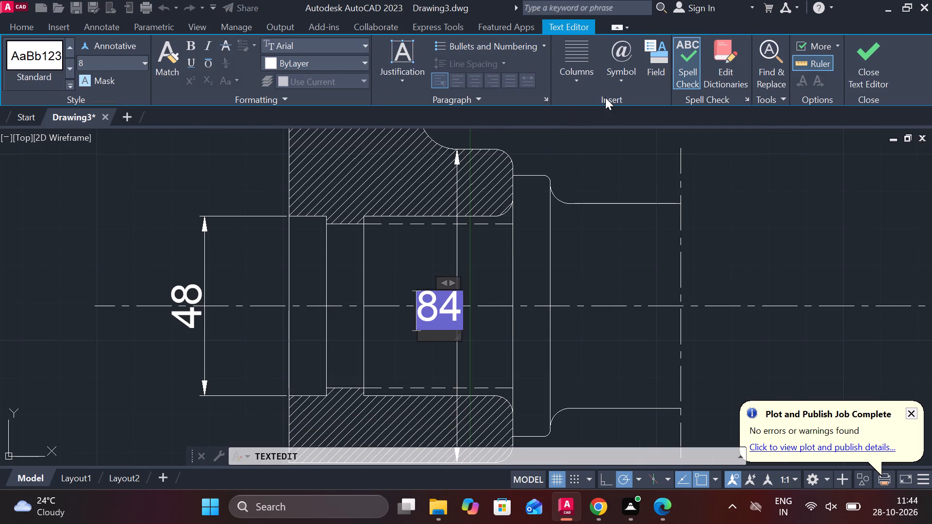
click(629, 87)
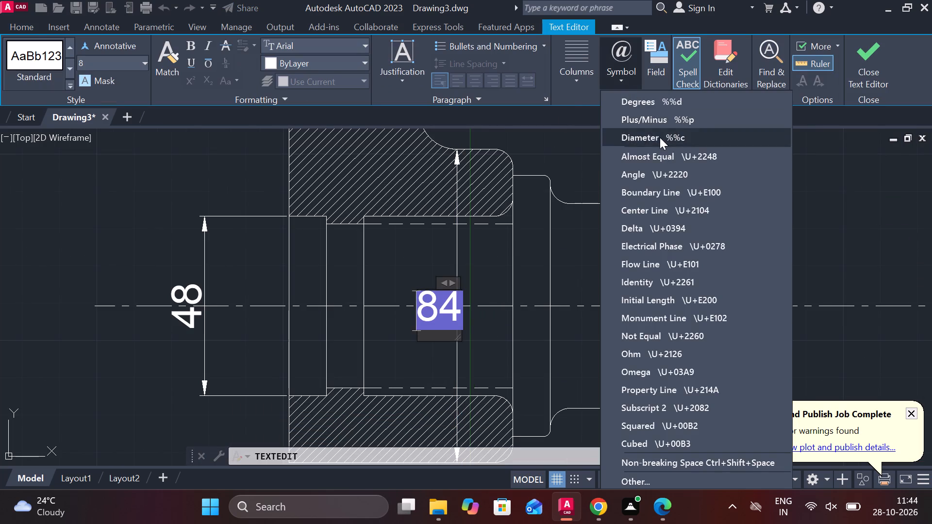
click(660, 137)
double_click(860, 79)
Add a vertical linear dimension across the full height of the narrow flange beside the lower boss in the sectioned view.
scroll(512, 251, down, 1)
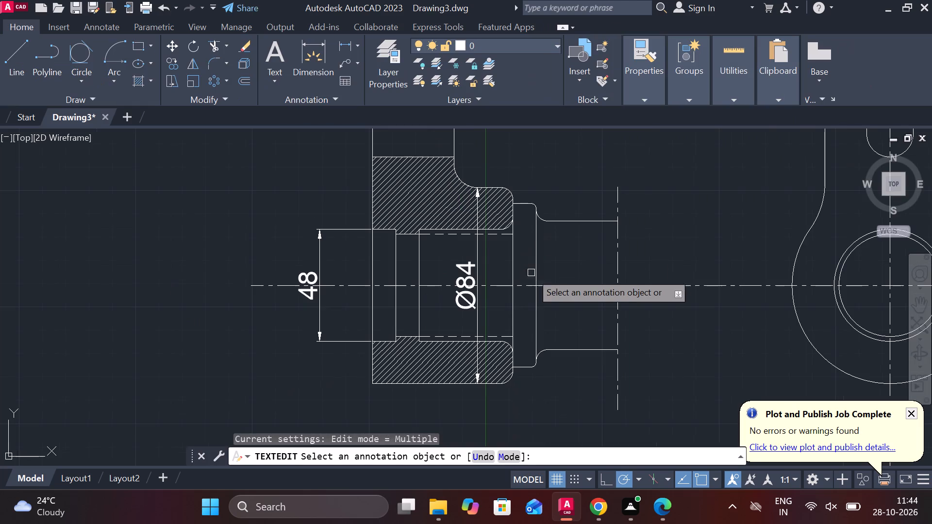
click(345, 45)
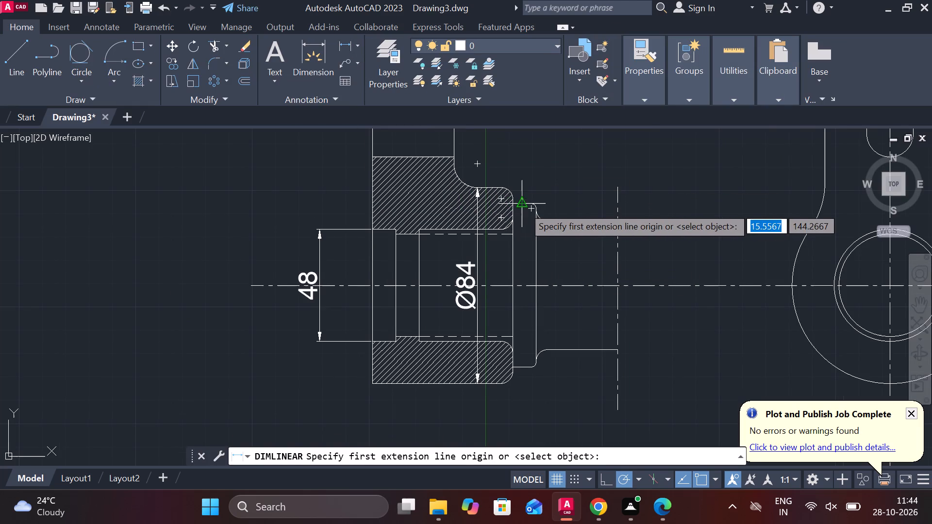
click(523, 207)
click(520, 366)
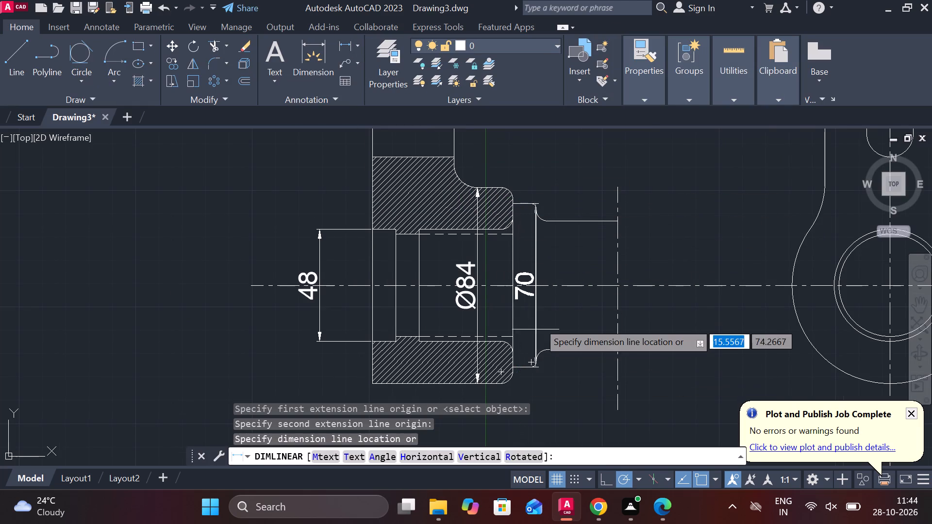
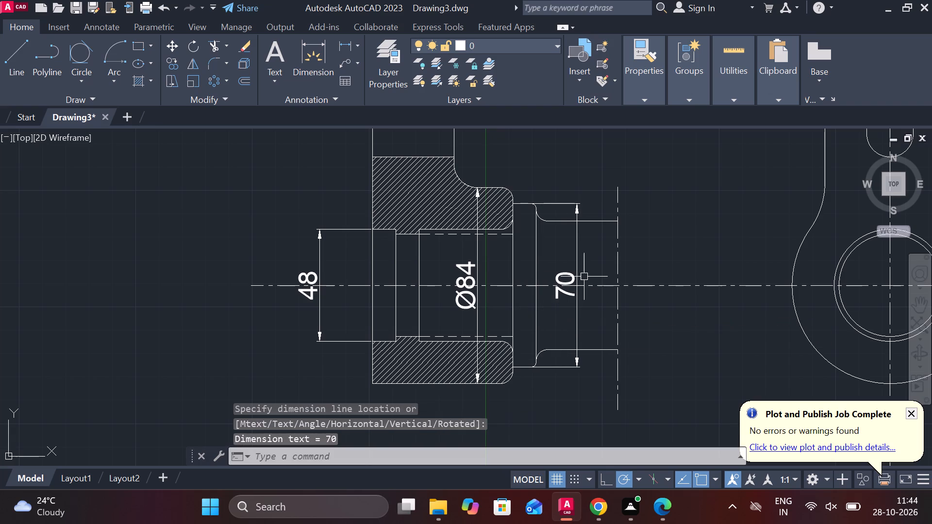
Add a vertical linear dimension across the shaft beyond the flange in the sectioned view, placing its line past the break centerline.
key(space)
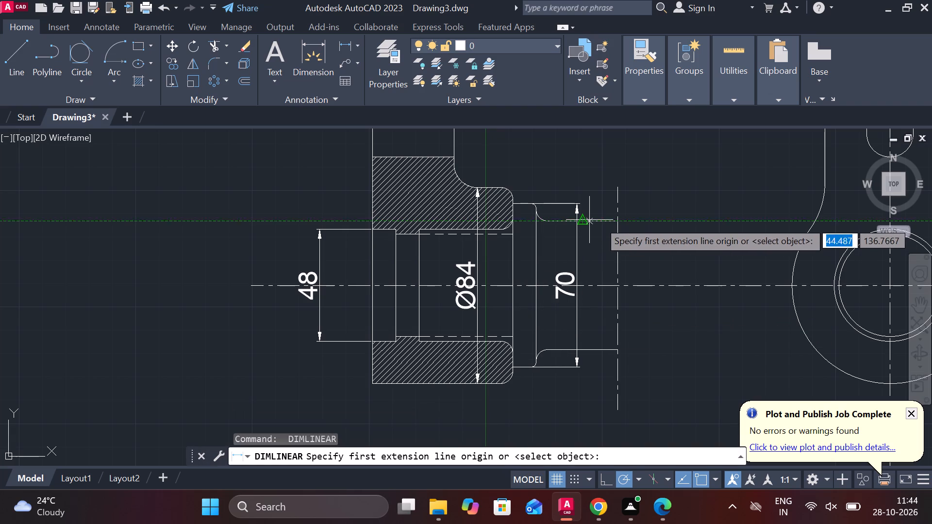
click(601, 221)
click(594, 346)
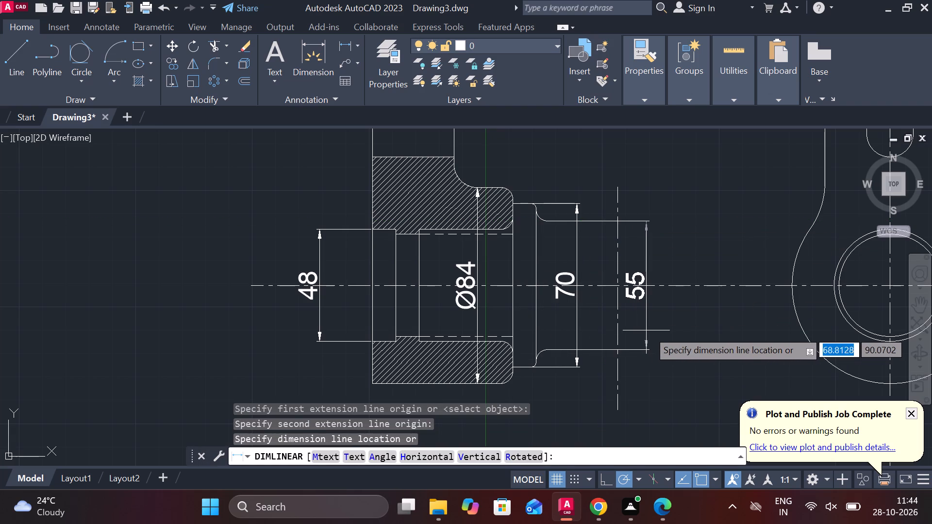
click(655, 332)
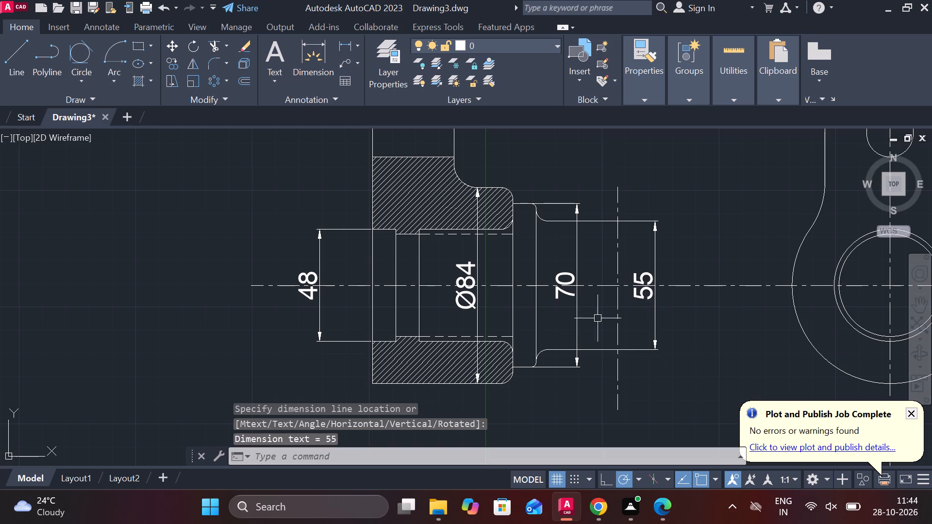
Edit the flange's height dimension text to read Ø70, using the diameter symbol.
triple_click(565, 295)
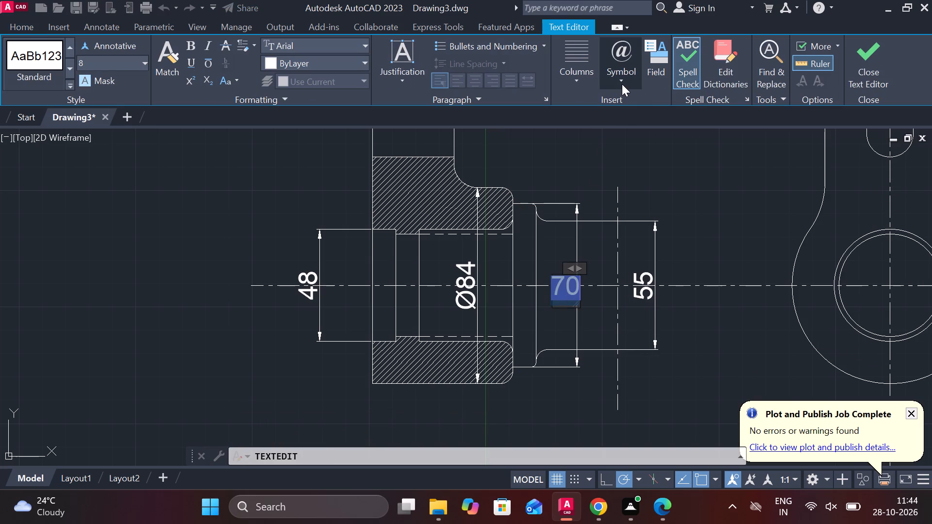
click(622, 84)
click(659, 136)
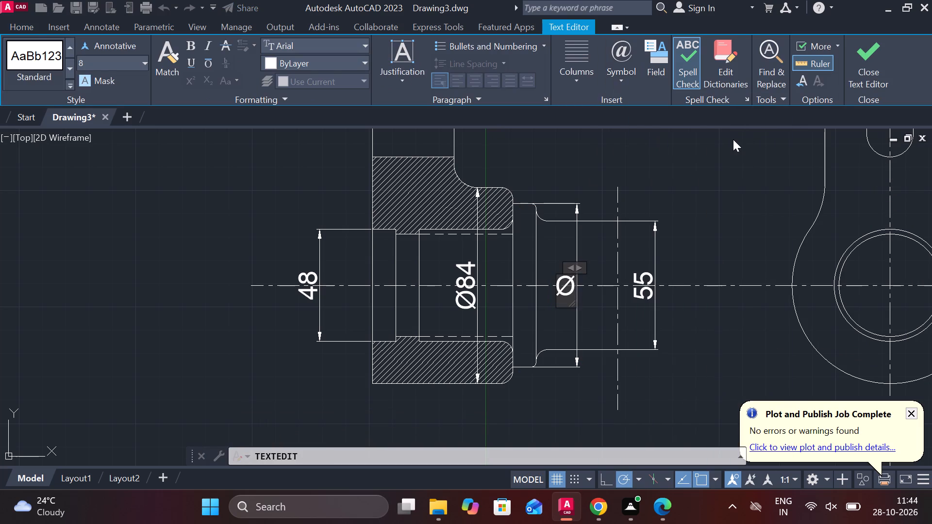
text(70)
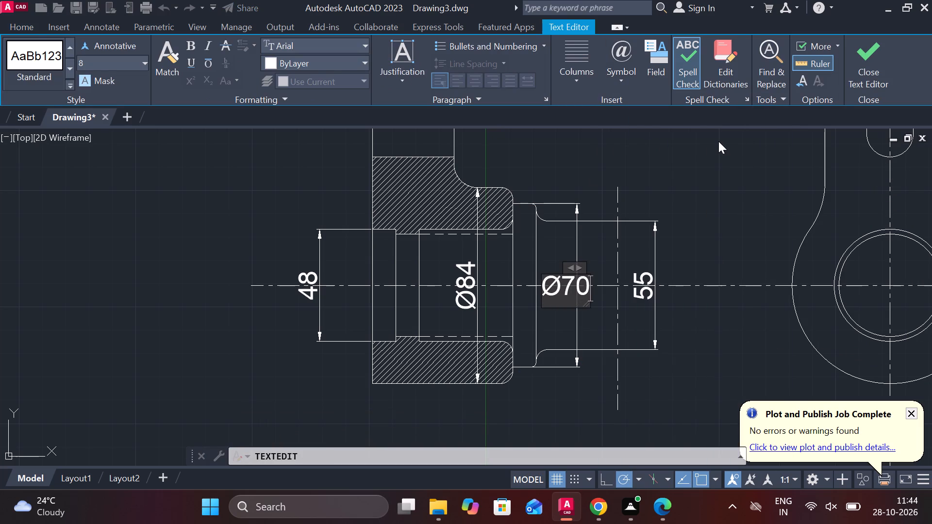
click(861, 58)
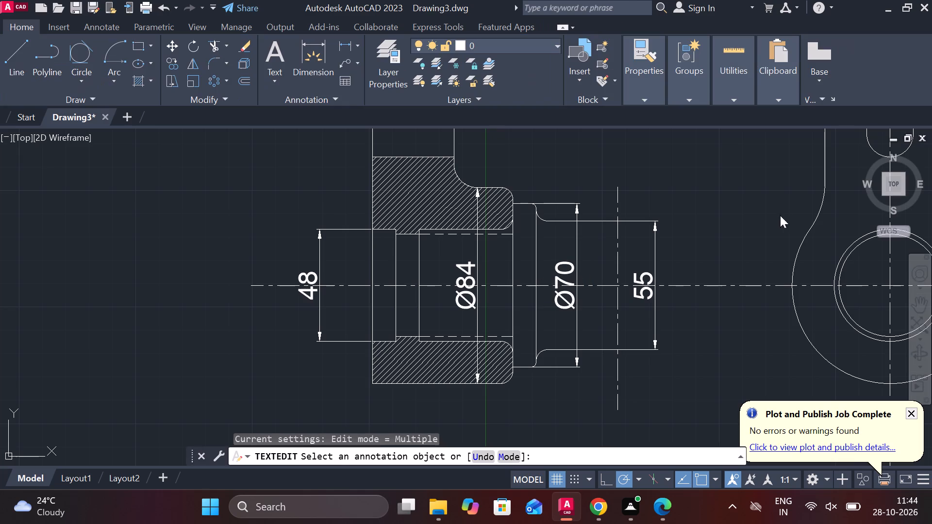
Insert a diameter symbol in the shaft's dimension text so it reads Ø55.
double_click(654, 280)
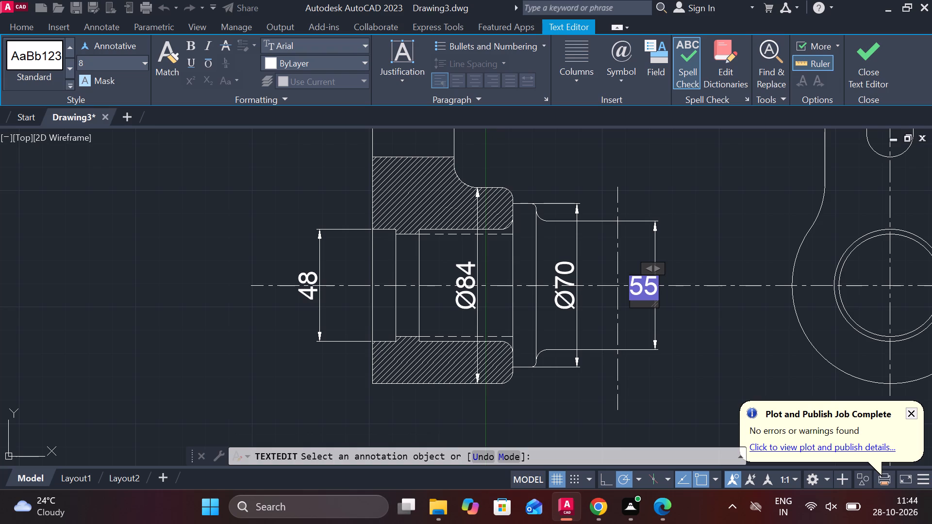
click(614, 81)
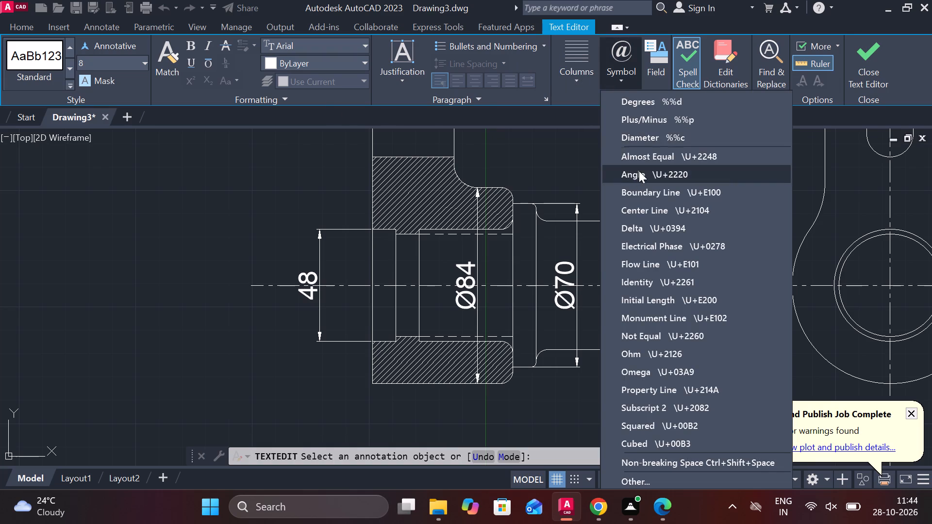
click(641, 136)
click(868, 60)
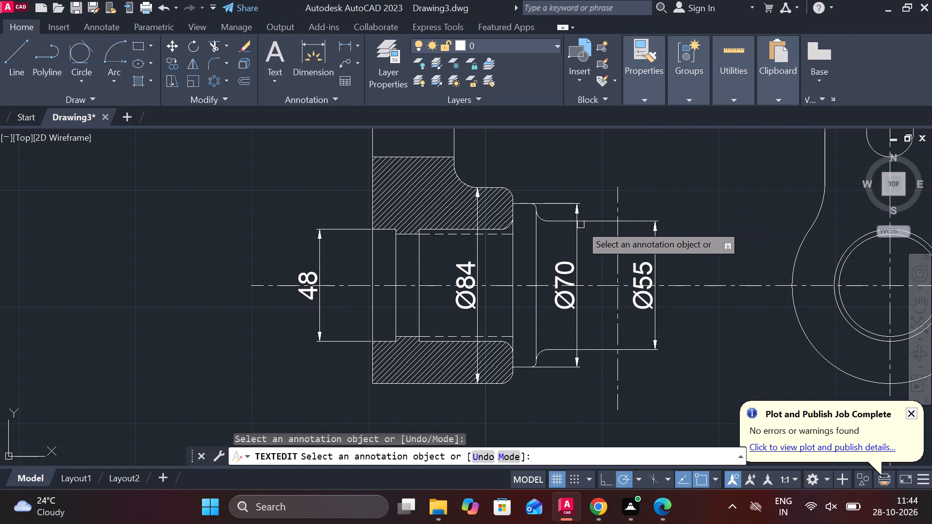
Add a horizontal linear dimension below the lower boss, from its outer left face to the first bore step.
click(348, 49)
middle_drag(315, 355, 326, 276)
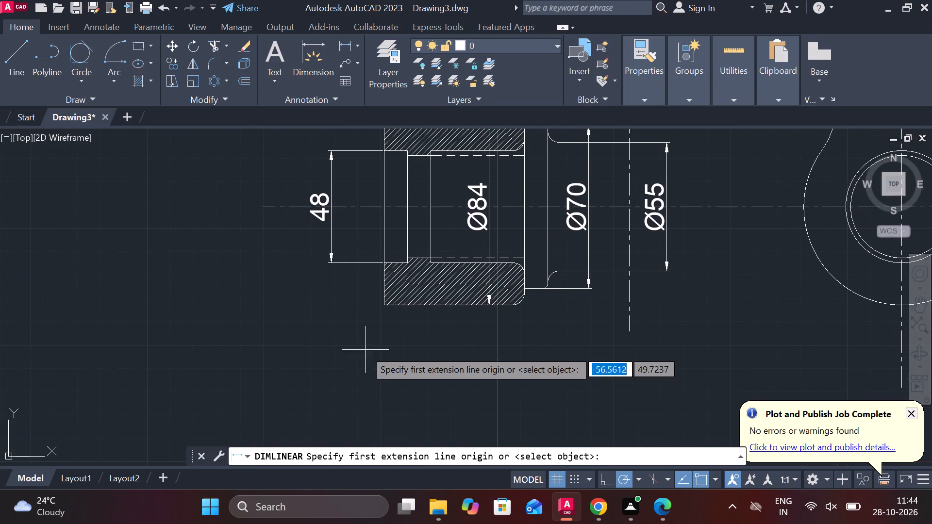
click(379, 302)
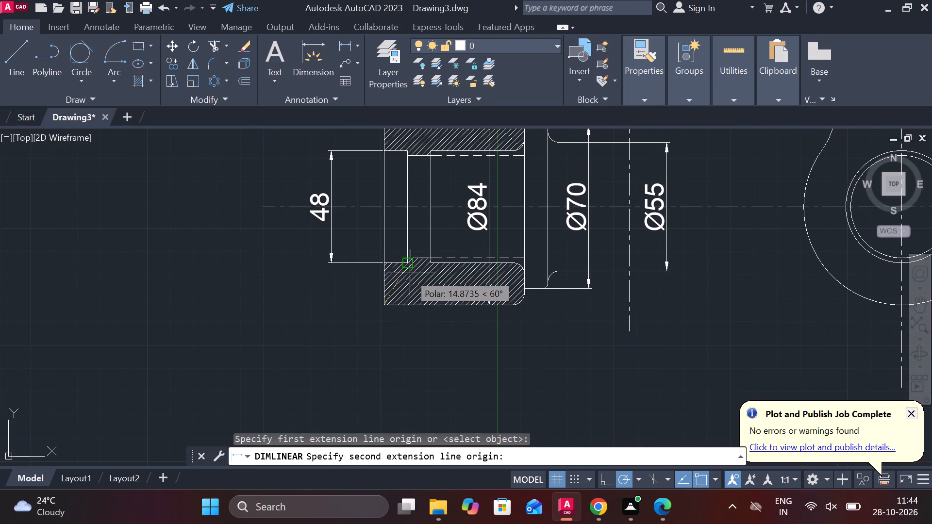
click(403, 263)
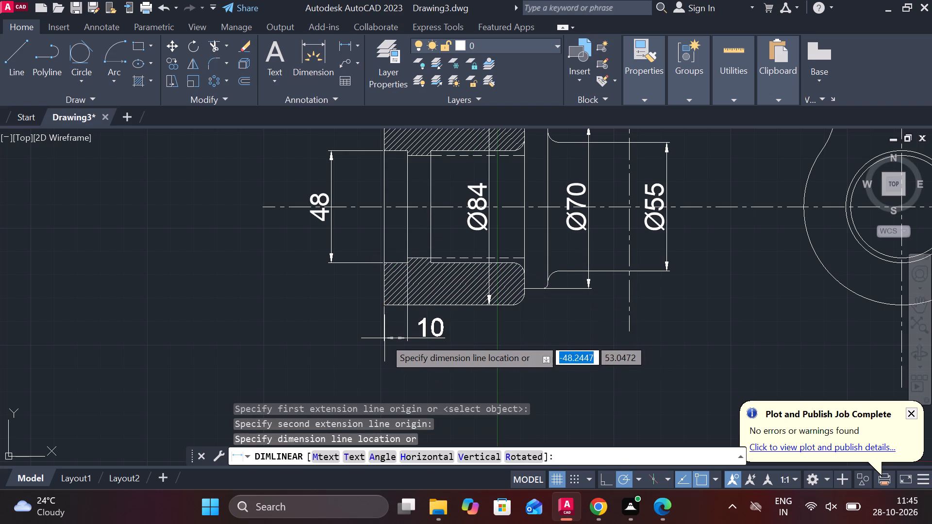
click(384, 338)
key(Escape)
Move the bore-step depth dimension's text to the left, outside its extension lines below the boss.
click(446, 327)
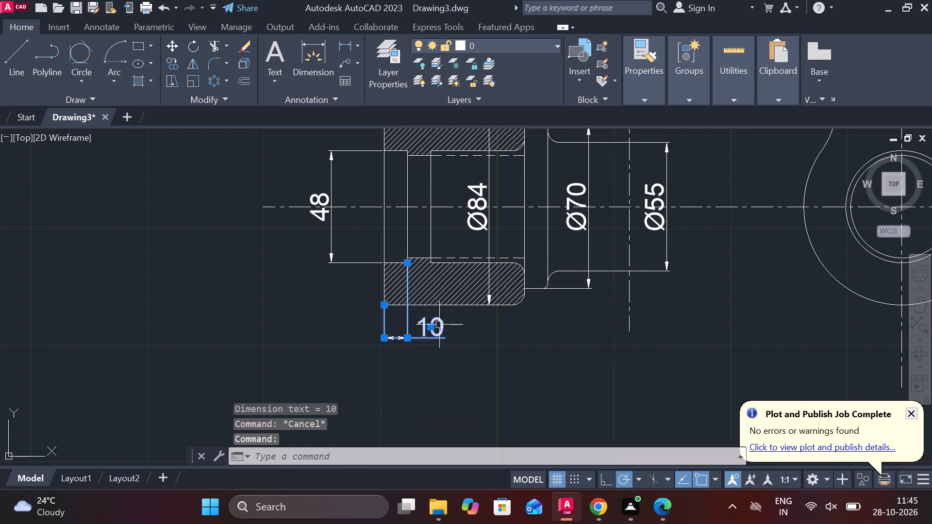
click(433, 327)
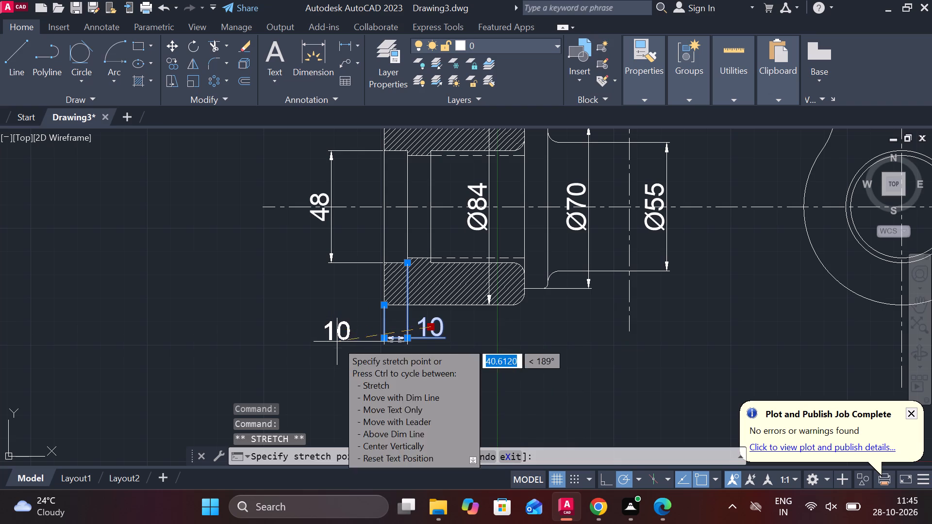
click(337, 342)
key(Escape)
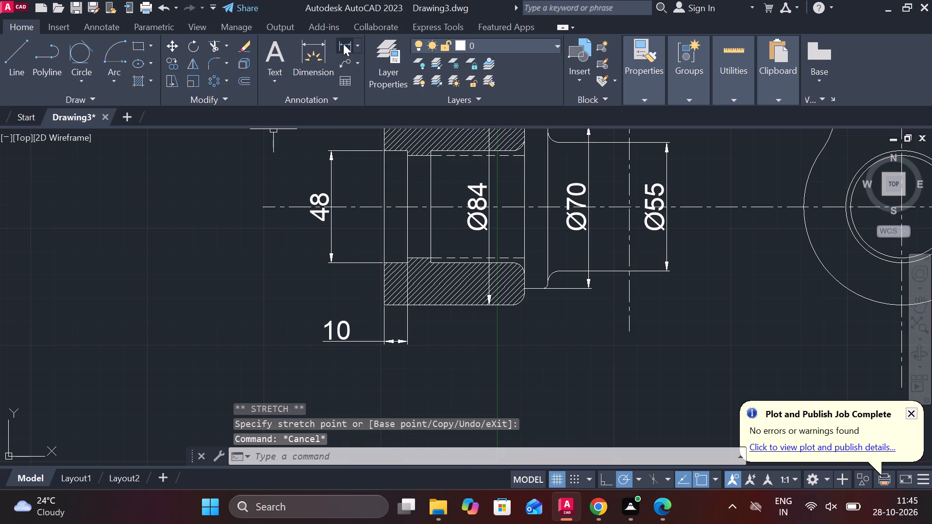
Add a horizontal linear dimension from the first bore step to the boss's flange-side face, in line with the neighbouring step depth dimension.
double_click(343, 44)
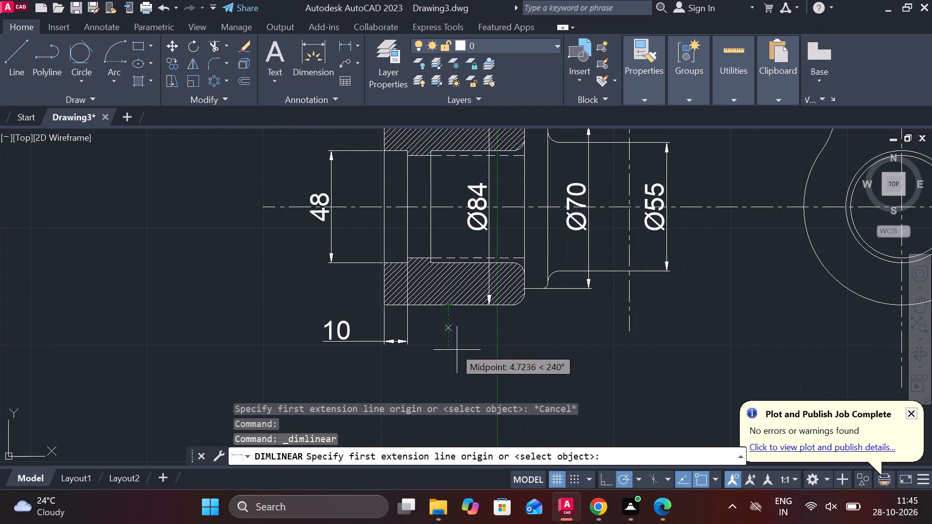
scroll(531, 286, up, 1)
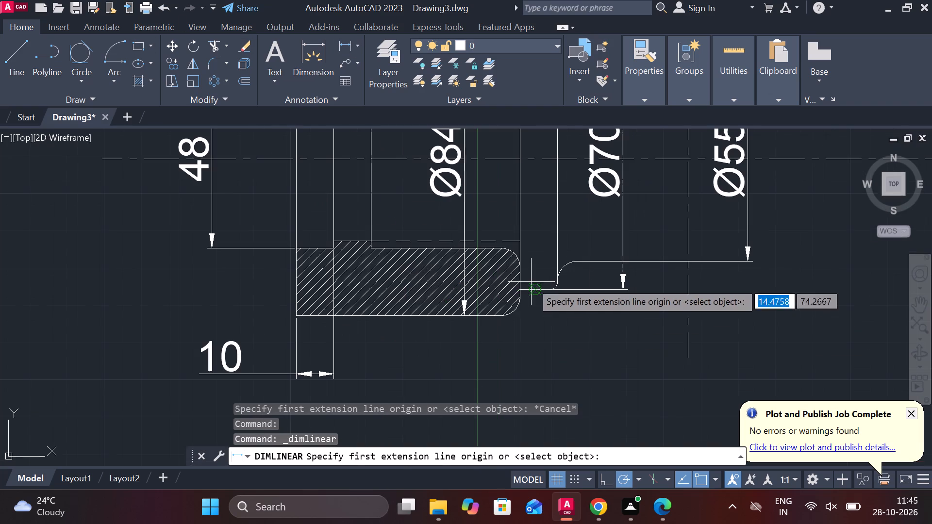
click(518, 290)
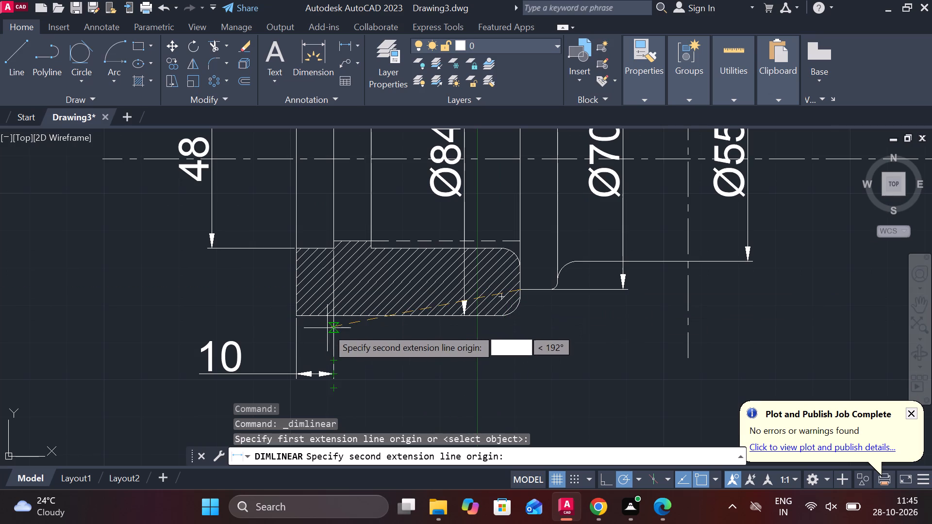
click(327, 328)
middle_drag(355, 397, 366, 325)
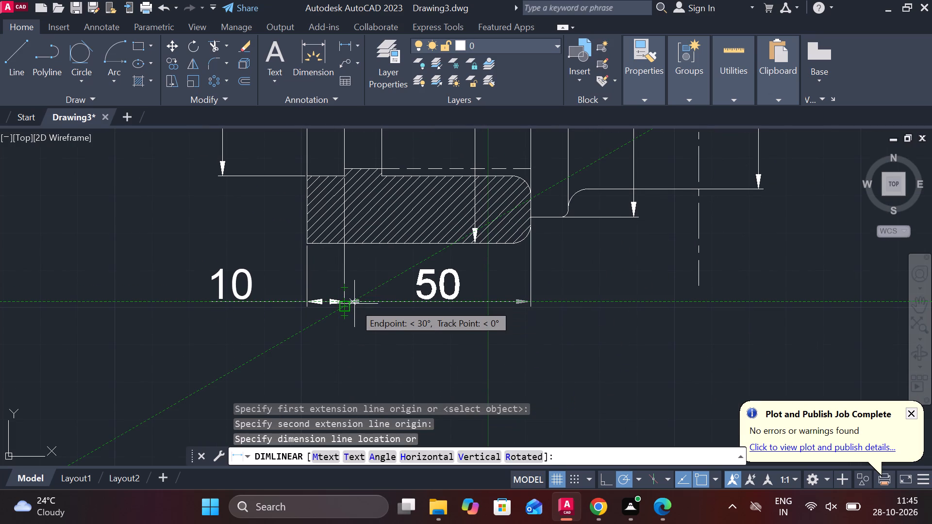
click(354, 304)
Move the new horizontal boss dimension straight down by about 23 units to leave room above it.
middle_drag(537, 319, 511, 323)
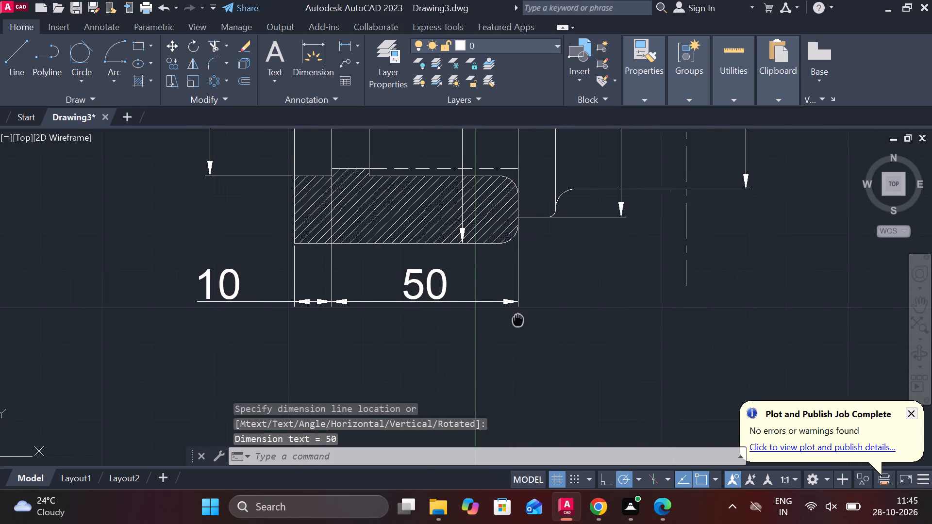
middle_drag(511, 323, 499, 327)
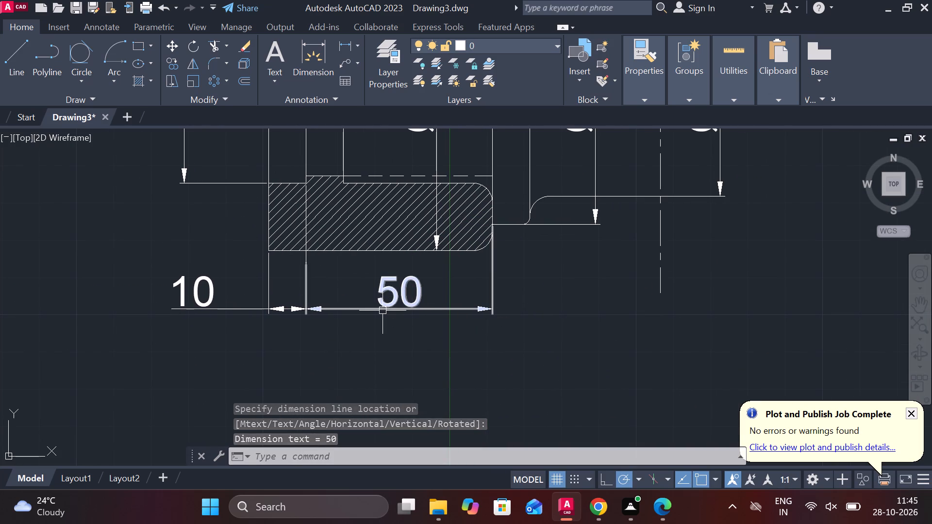
click(387, 311)
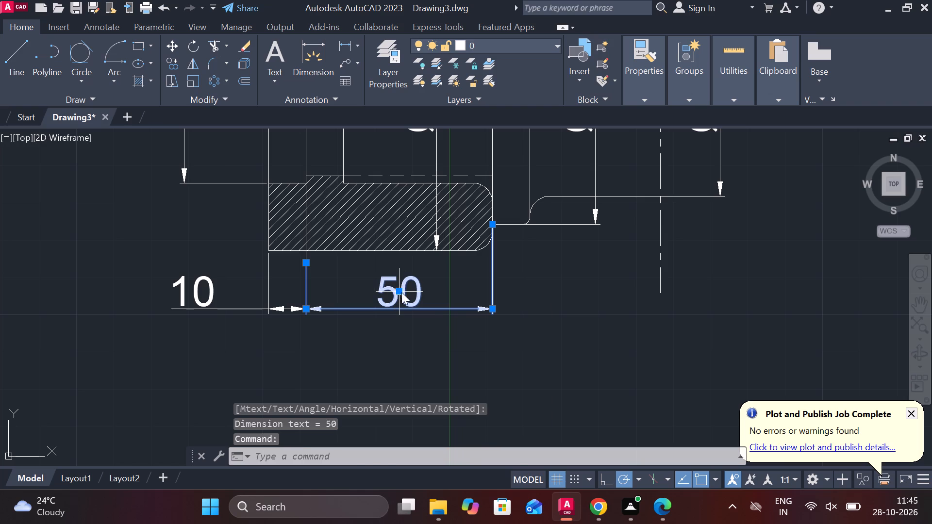
click(401, 292)
middle_drag(410, 344, 414, 321)
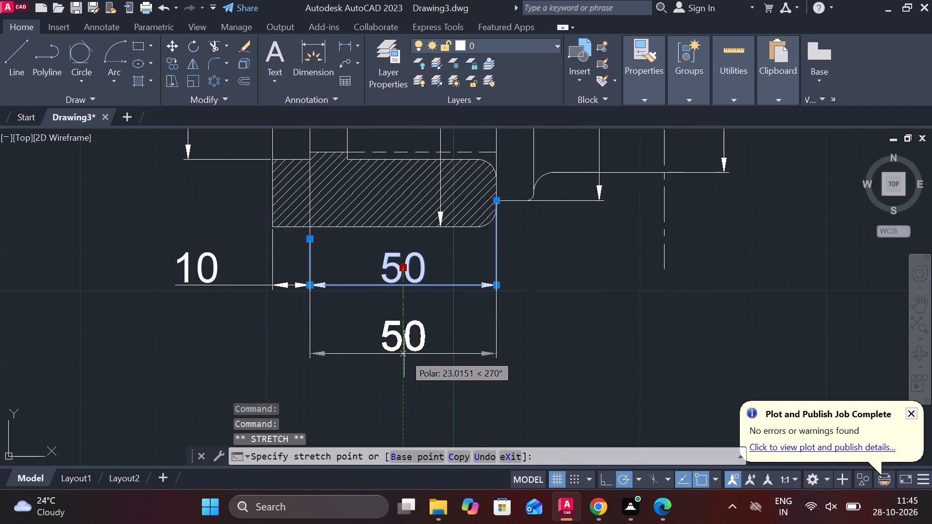
click(404, 354)
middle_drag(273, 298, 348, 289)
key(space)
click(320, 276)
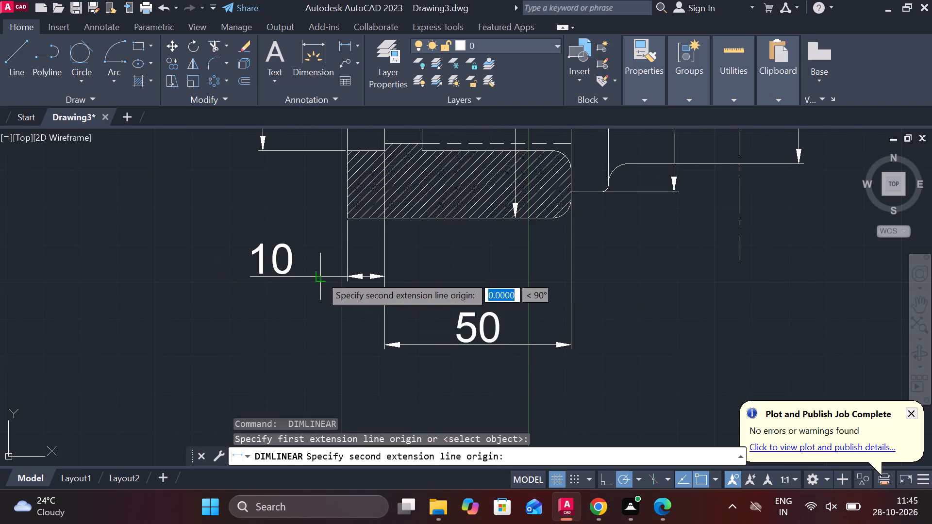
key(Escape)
Stretch the left-hand step depth dimension down so its line aligns with the lowered boss dimension.
click(306, 274)
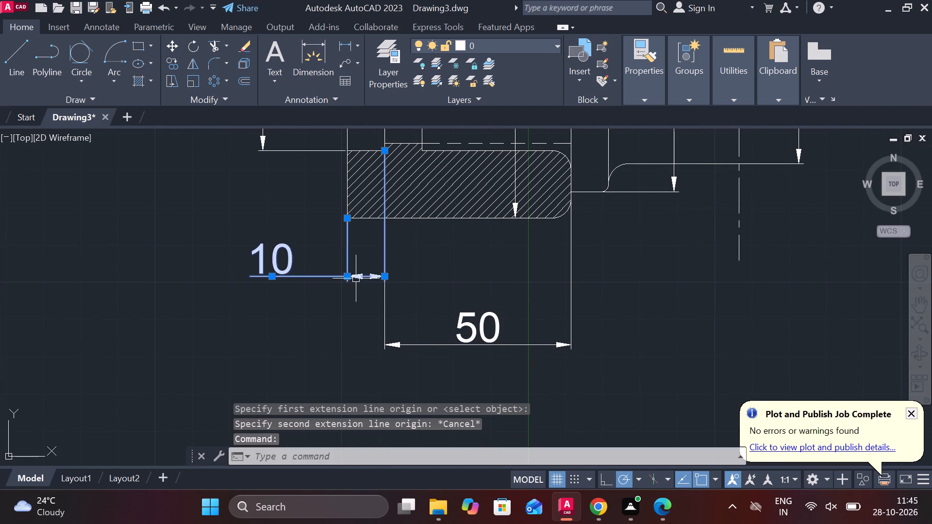
click(384, 274)
click(386, 342)
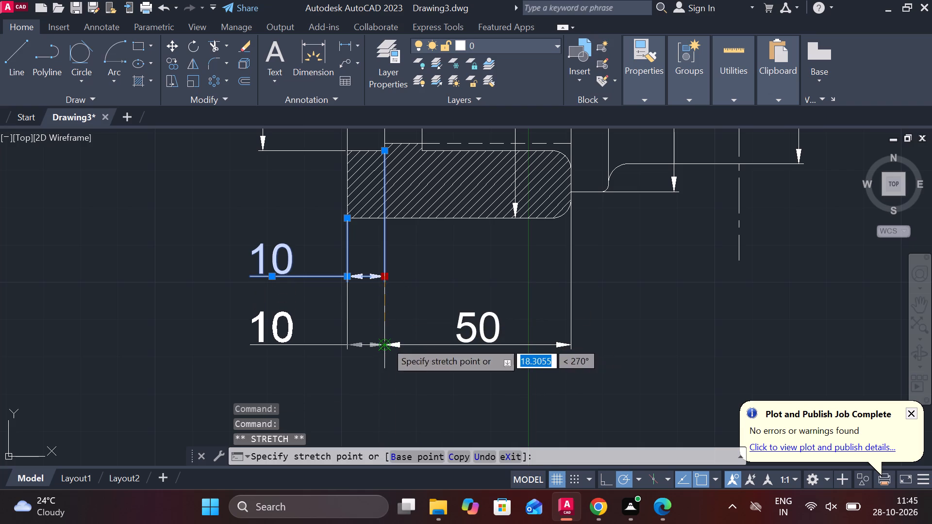
key(Escape)
Add a horizontal linear dimension from the second bore step to the boss's flange-side face, placed above the lowered boss dimension.
middle_drag(439, 301, 424, 368)
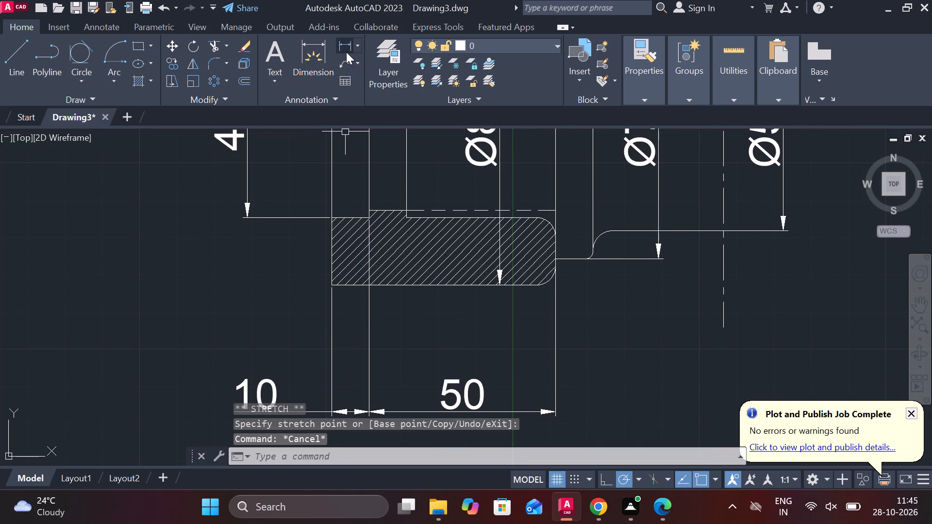
click(346, 52)
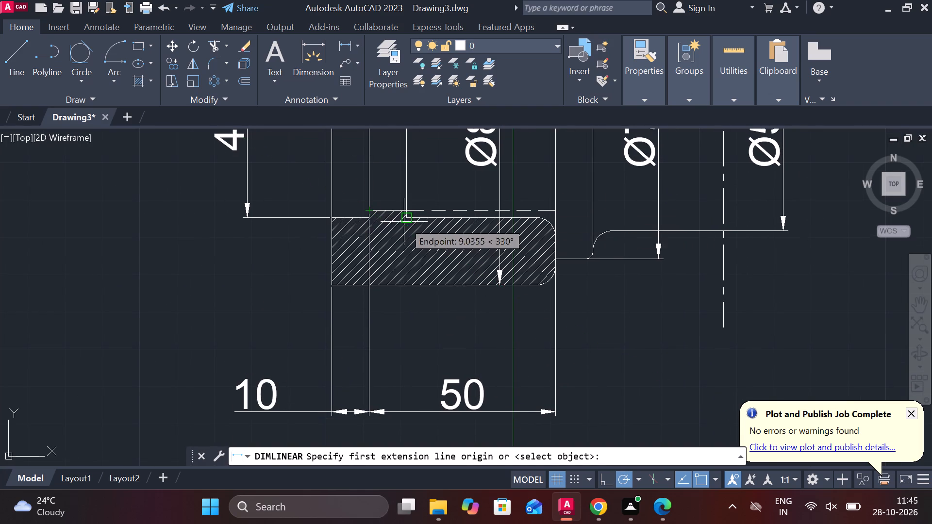
click(404, 222)
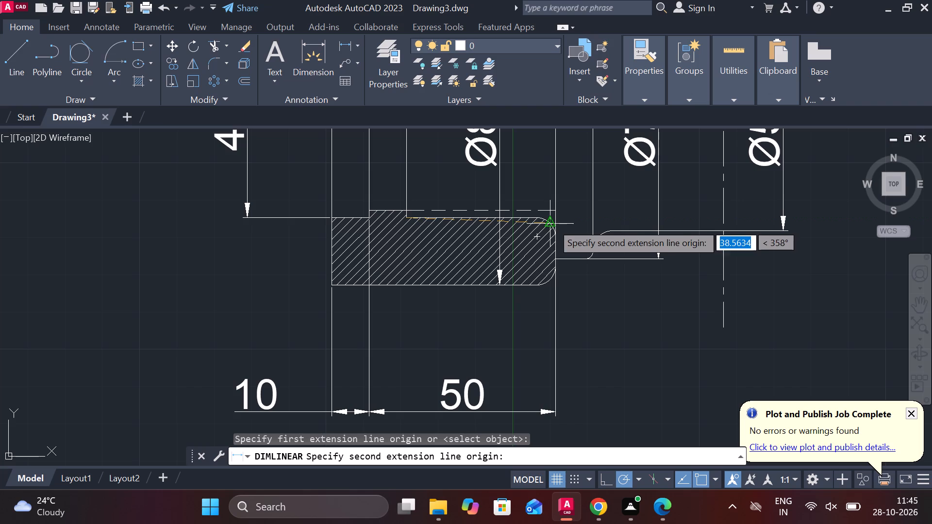
click(557, 221)
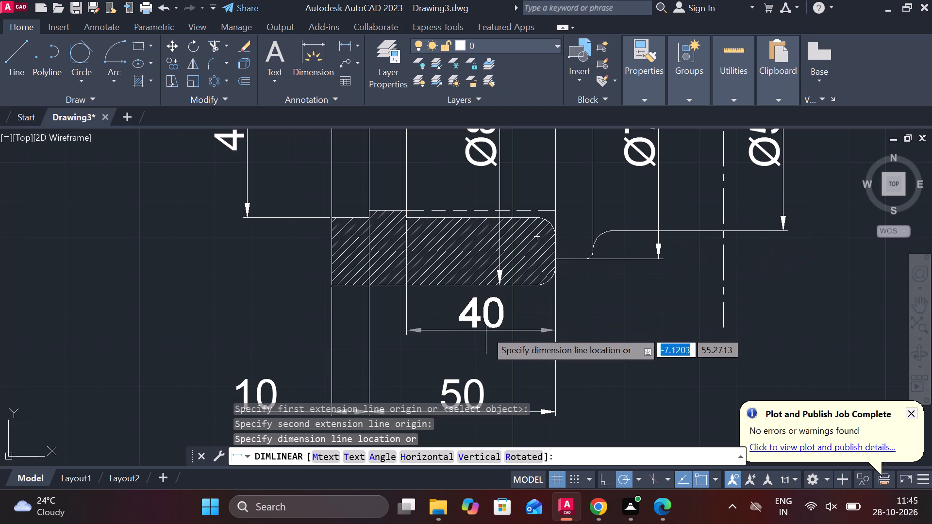
click(466, 348)
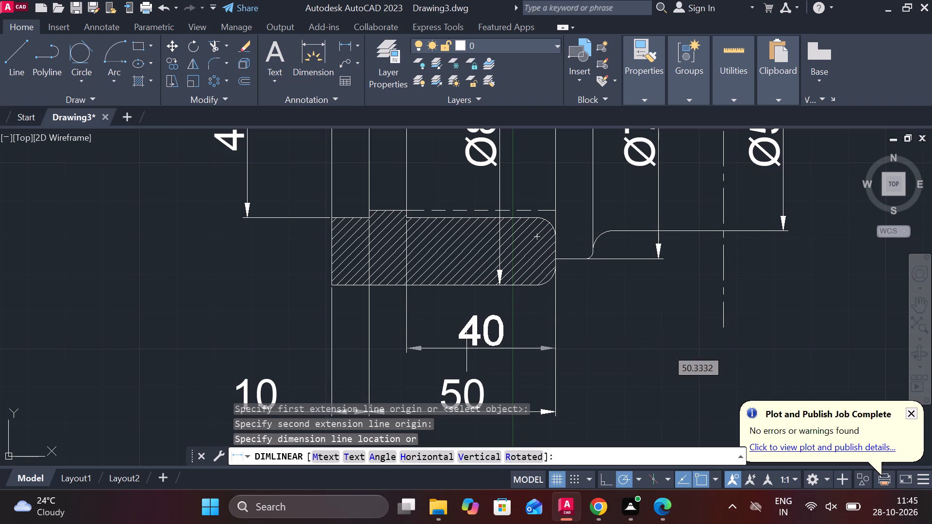
Add a horizontal linear dimension across the flange width, from the boss face to the flange's far face, in line with the 40 dimension.
middle_drag(563, 359, 494, 342)
key(space)
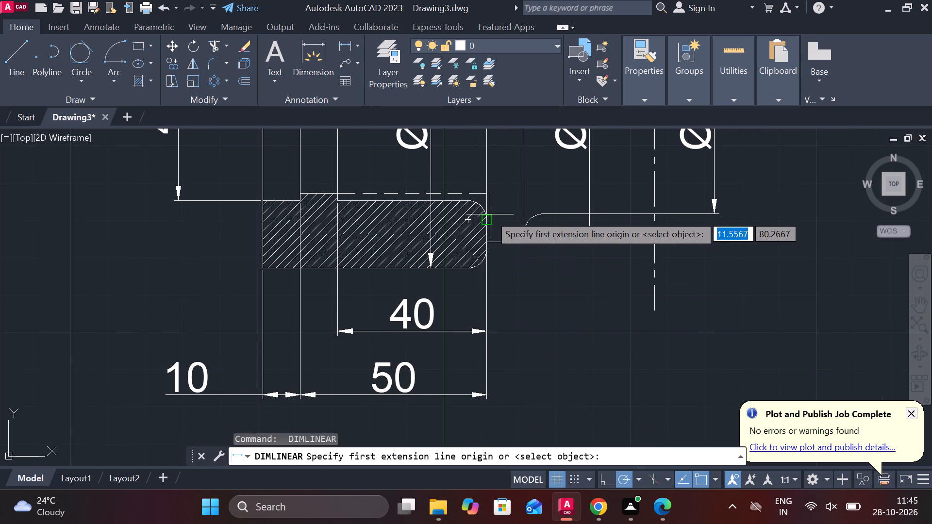
click(490, 214)
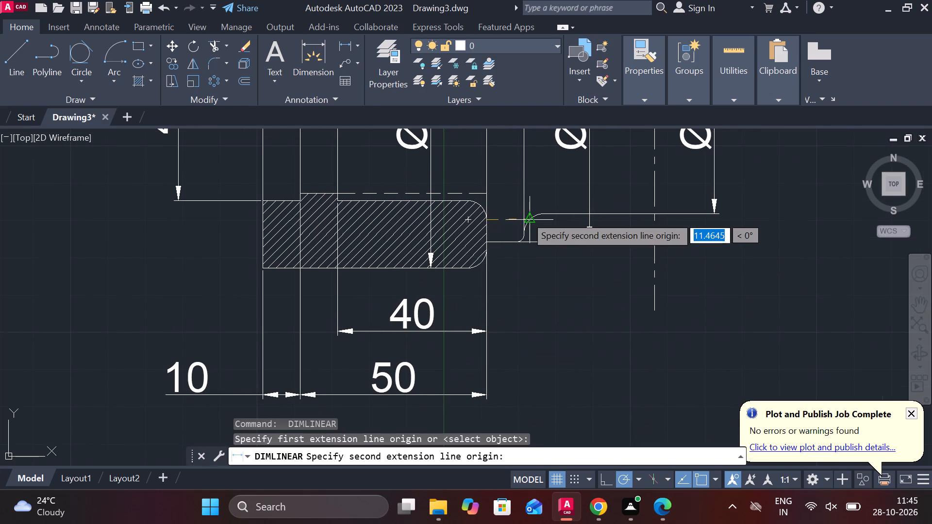
click(522, 216)
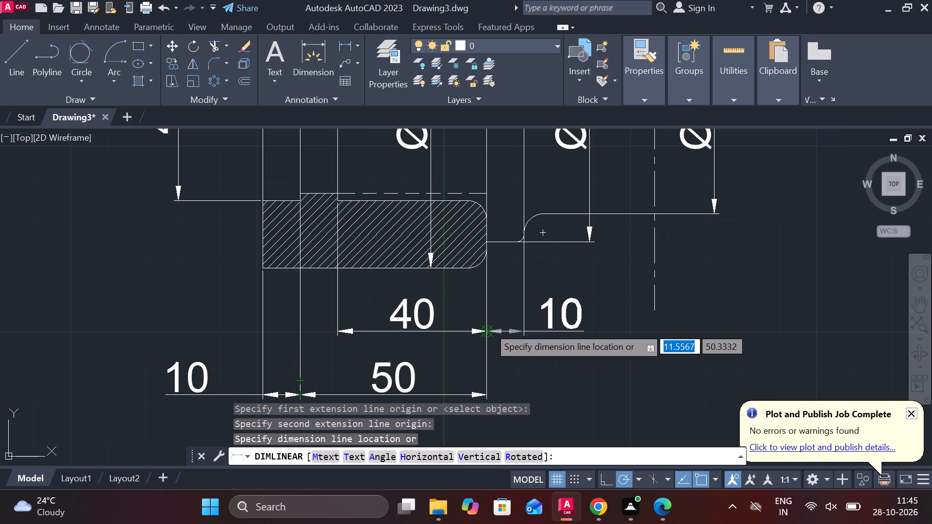
click(489, 327)
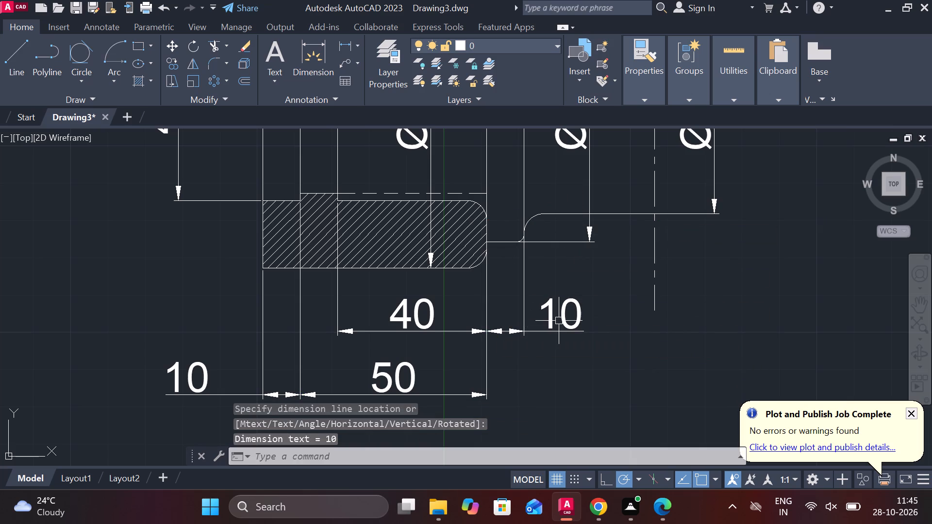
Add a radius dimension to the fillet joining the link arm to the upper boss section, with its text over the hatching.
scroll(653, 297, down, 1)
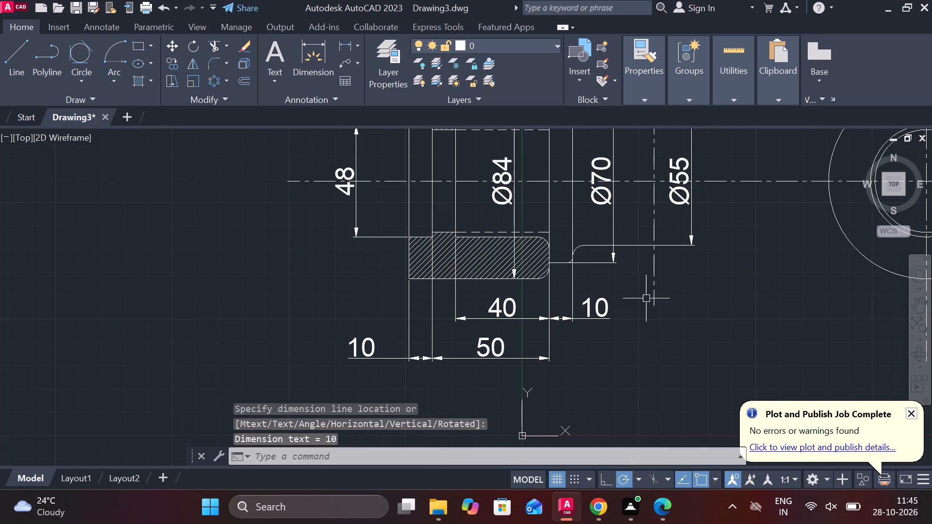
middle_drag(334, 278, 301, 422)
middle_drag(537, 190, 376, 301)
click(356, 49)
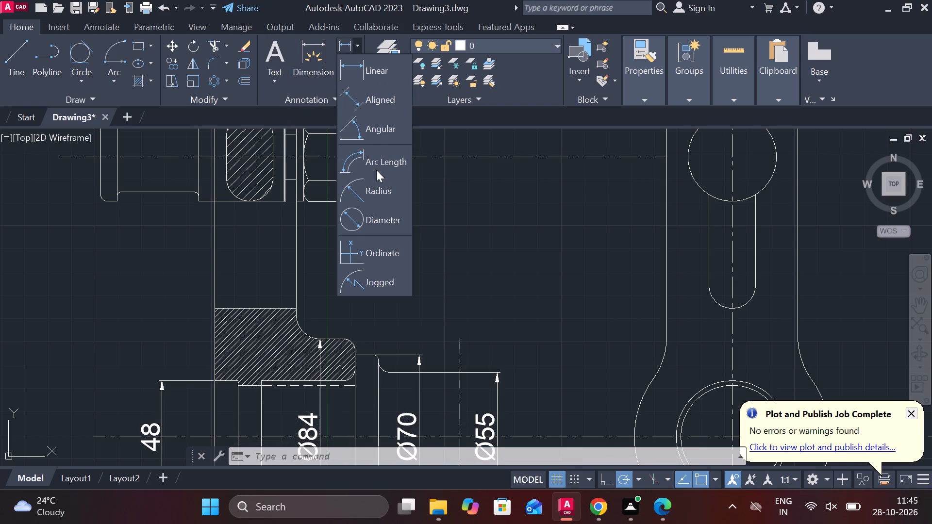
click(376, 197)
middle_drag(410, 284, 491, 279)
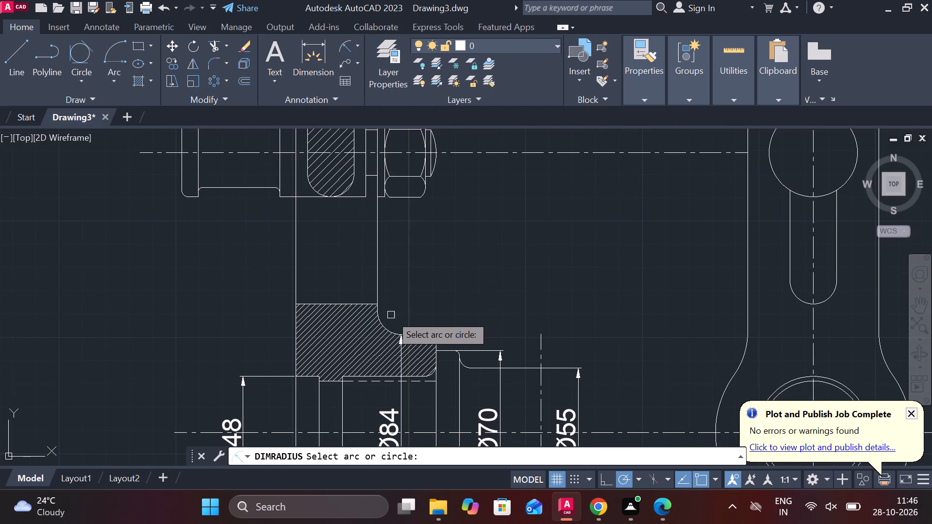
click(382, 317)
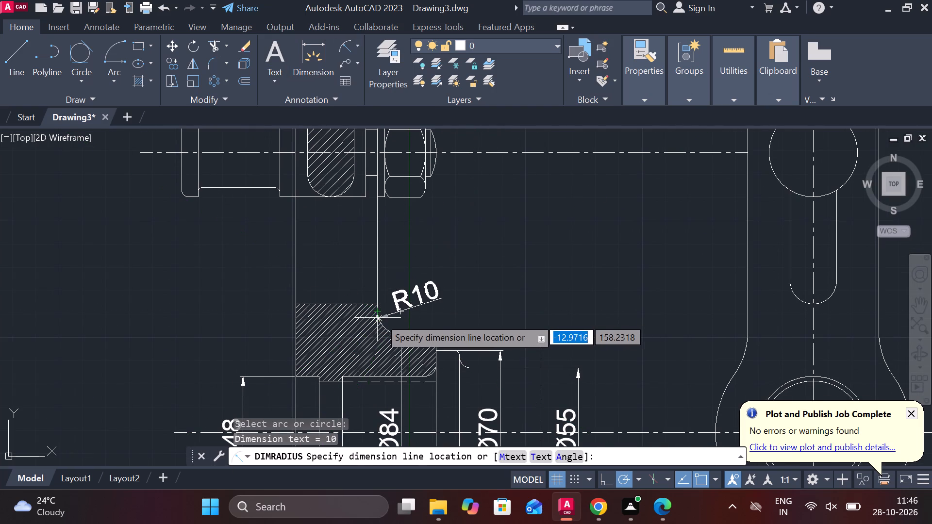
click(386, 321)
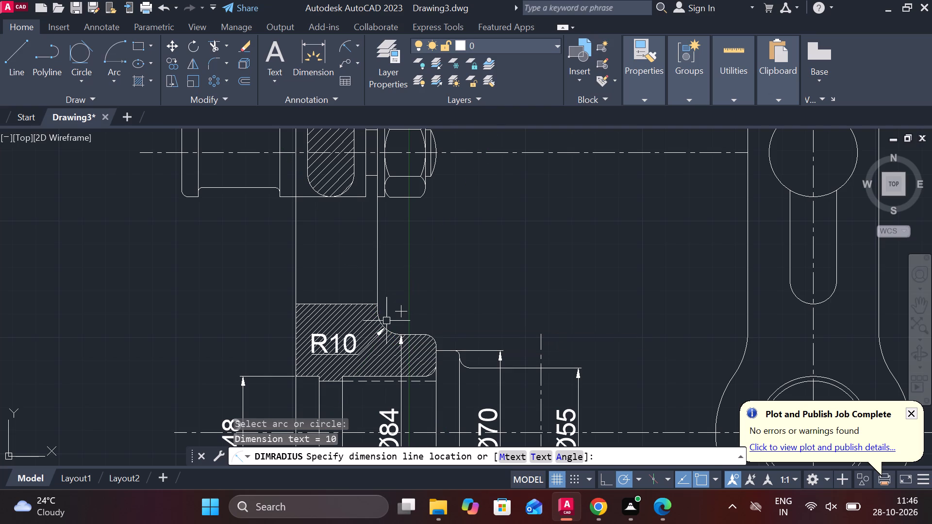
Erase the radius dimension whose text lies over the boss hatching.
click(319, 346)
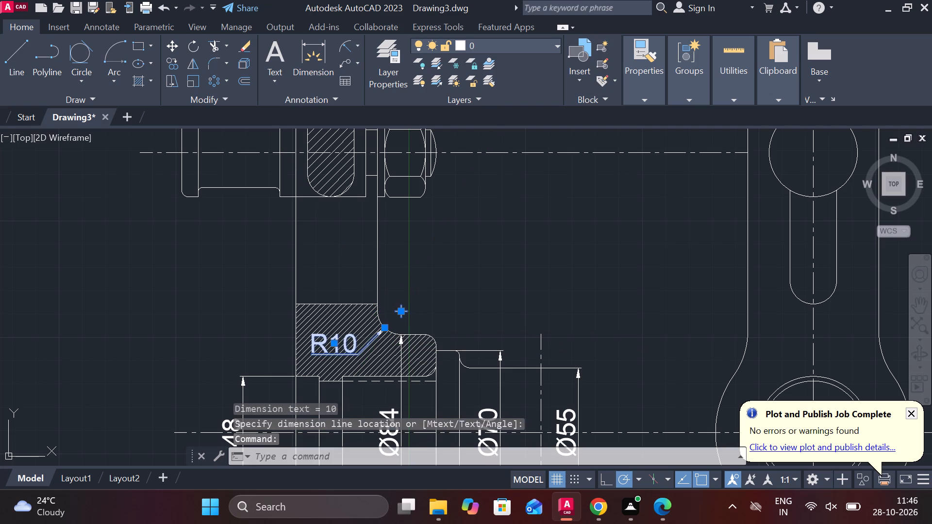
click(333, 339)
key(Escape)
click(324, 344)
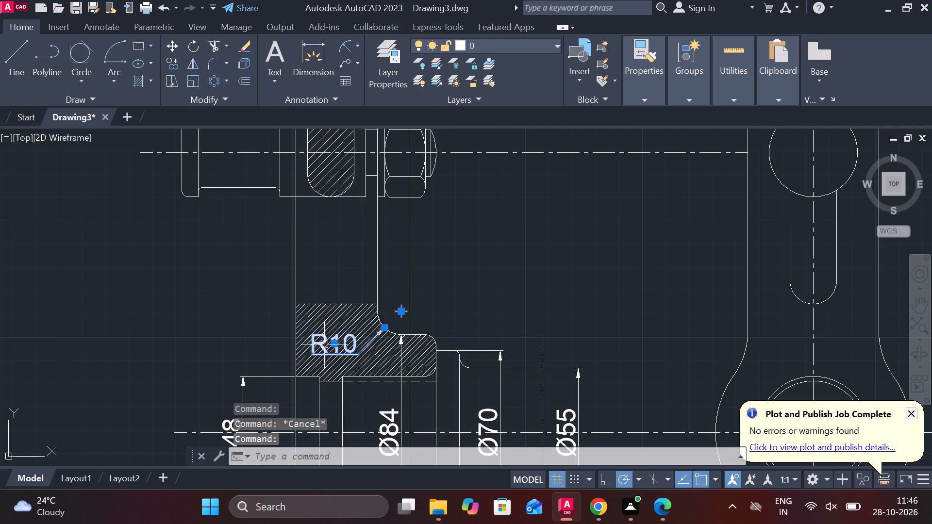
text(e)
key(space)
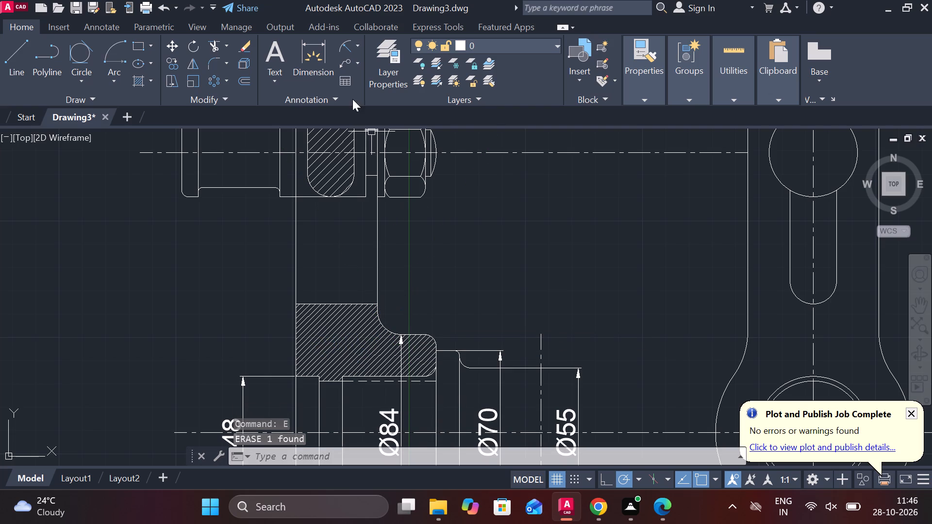
Add a radius dimension to the arm-to-boss fillet, with its text outside the hatching, above the fillet.
click(345, 47)
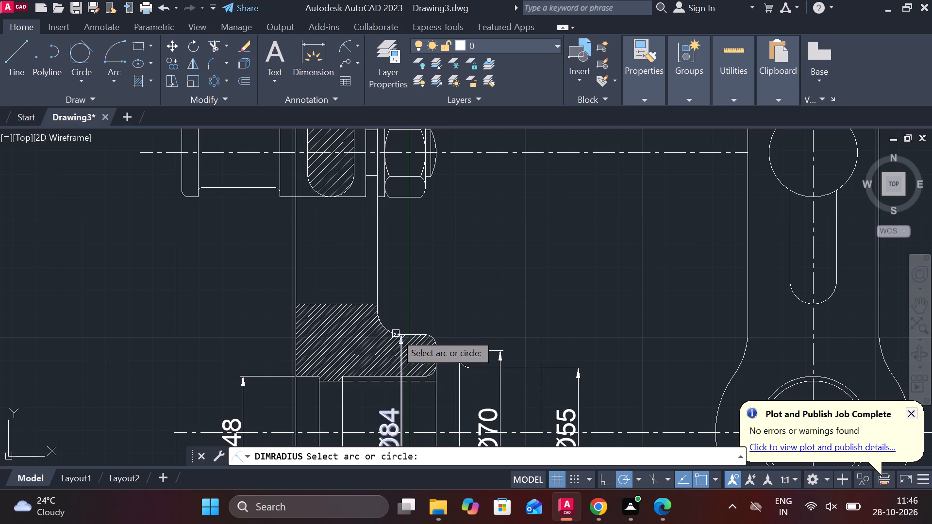
click(396, 333)
click(383, 330)
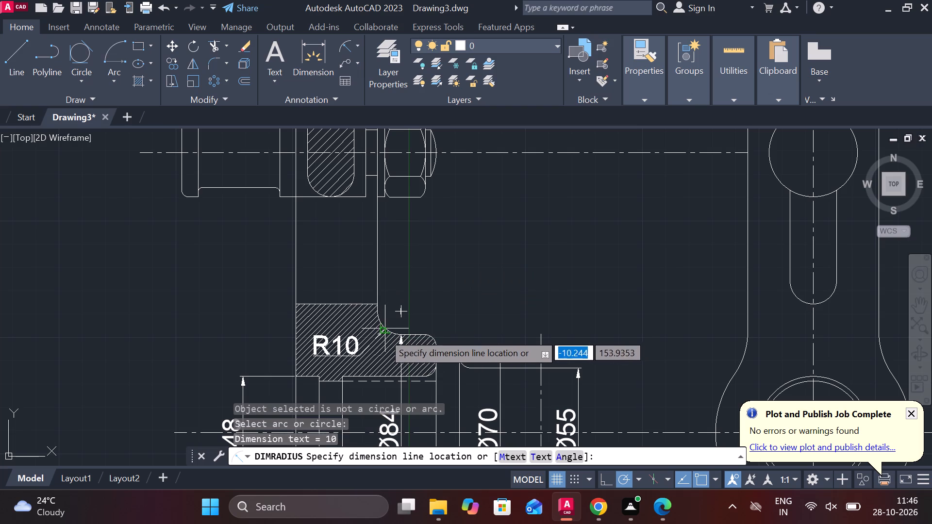
click(393, 325)
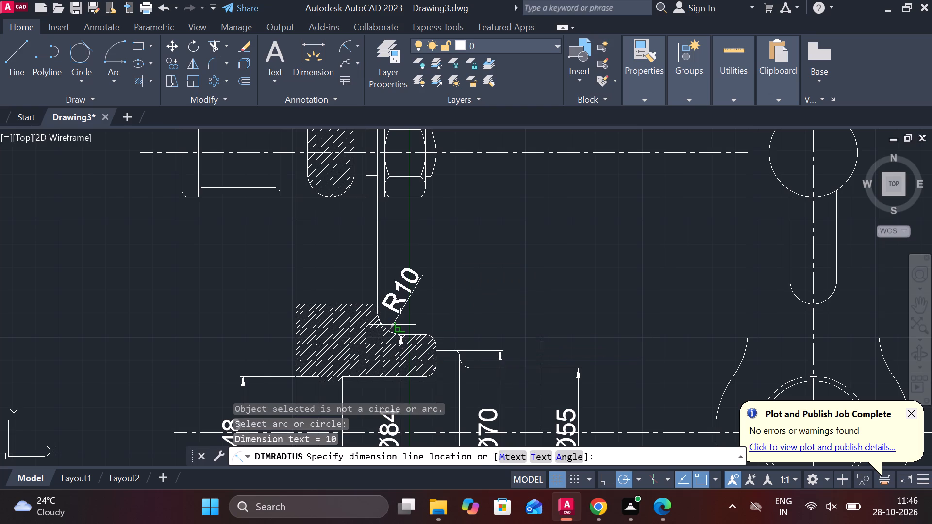
Add a radius dimension to the boss's rounded upper outer corner beside the flange, with its text up and outside the hatching.
middle_drag(501, 309, 463, 285)
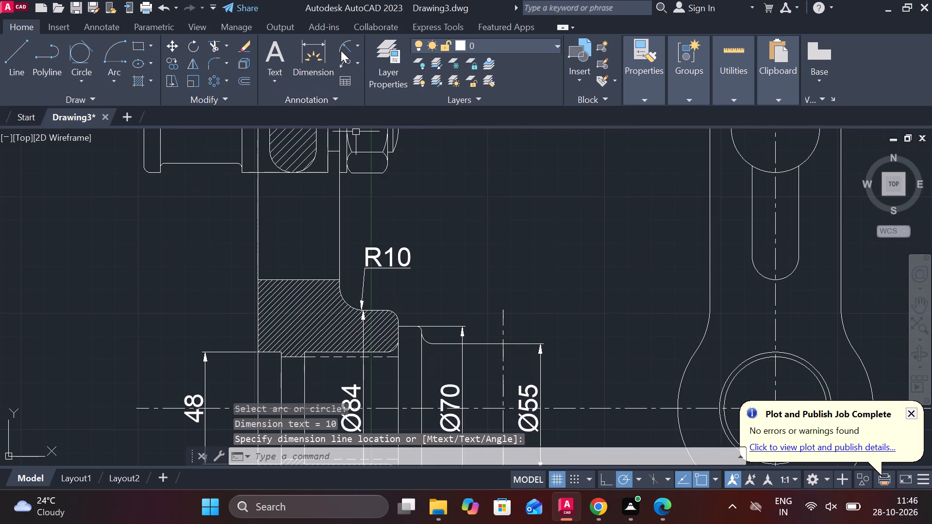
click(340, 49)
scroll(407, 297, up, 2)
click(380, 343)
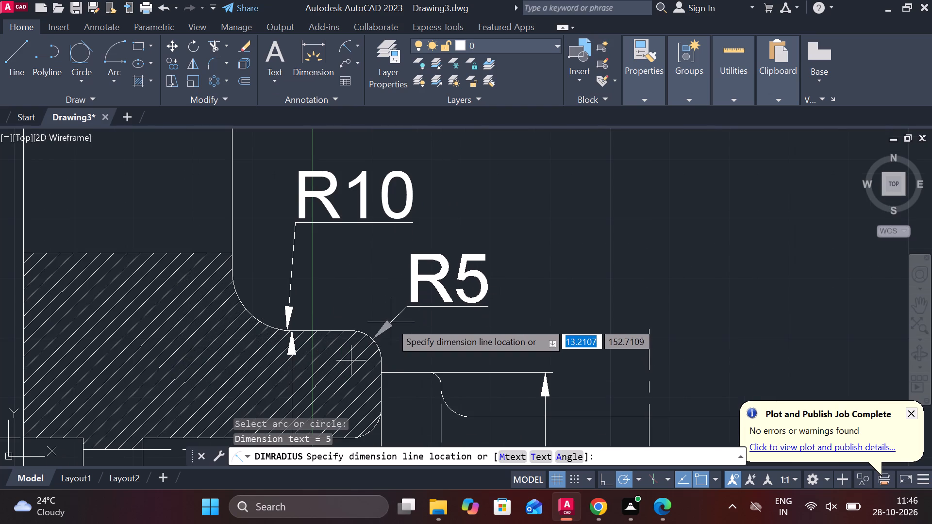
click(391, 322)
Add a radius dimension to the flange's small rounded upper corner, with its text just outside, above the shaft.
click(350, 50)
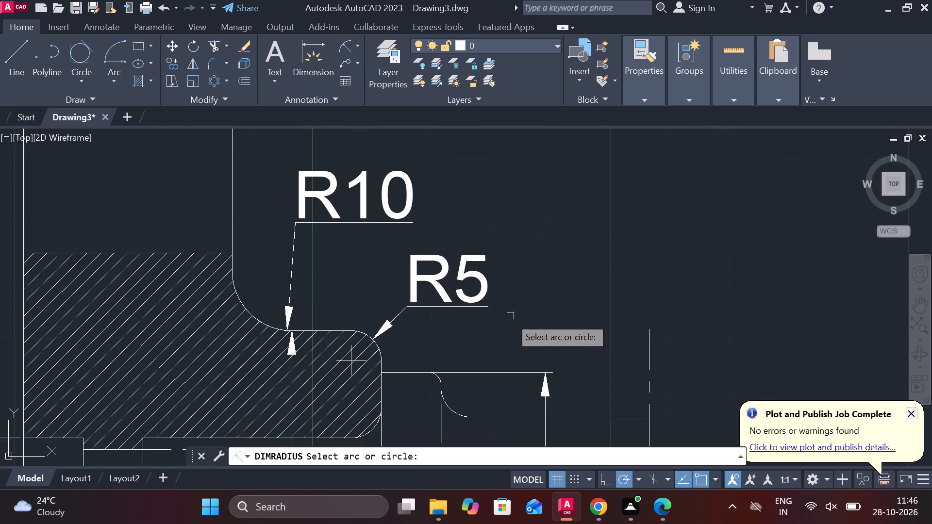
middle_drag(497, 343, 493, 278)
click(435, 316)
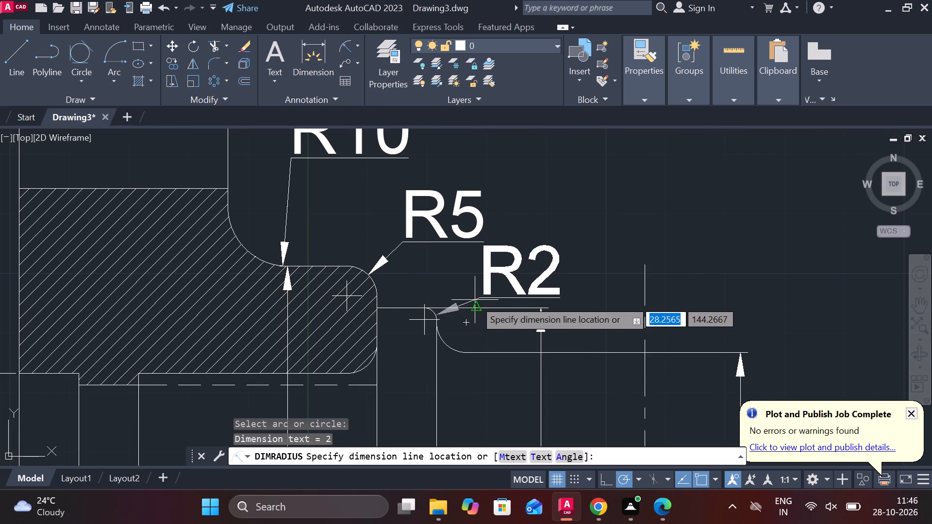
click(475, 300)
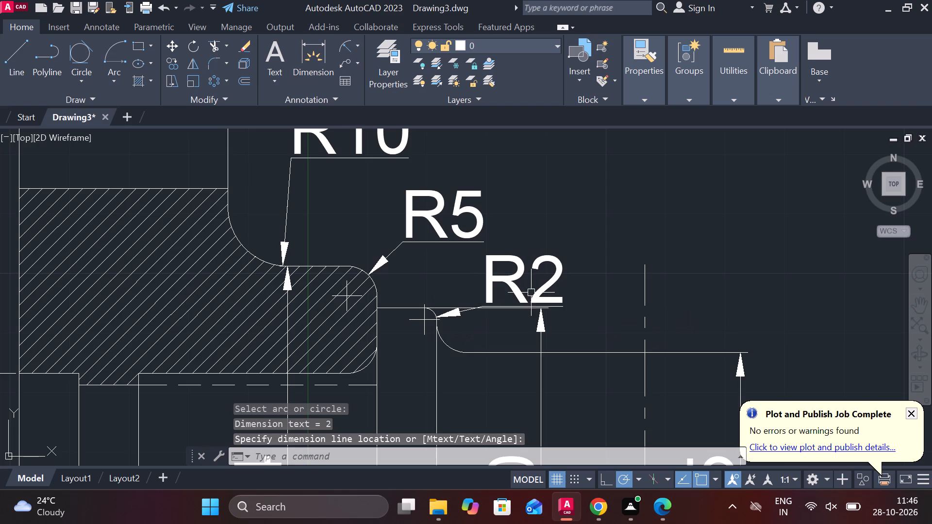
middle_drag(594, 277, 549, 239)
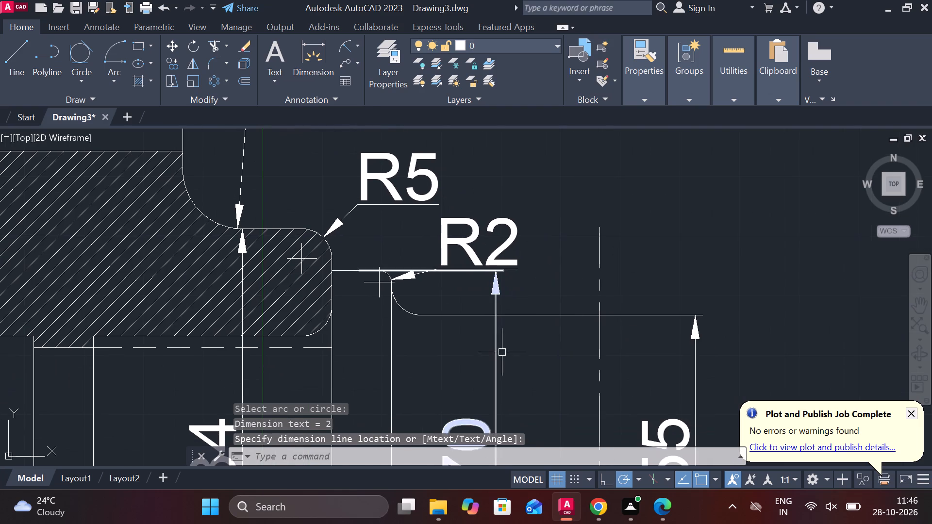
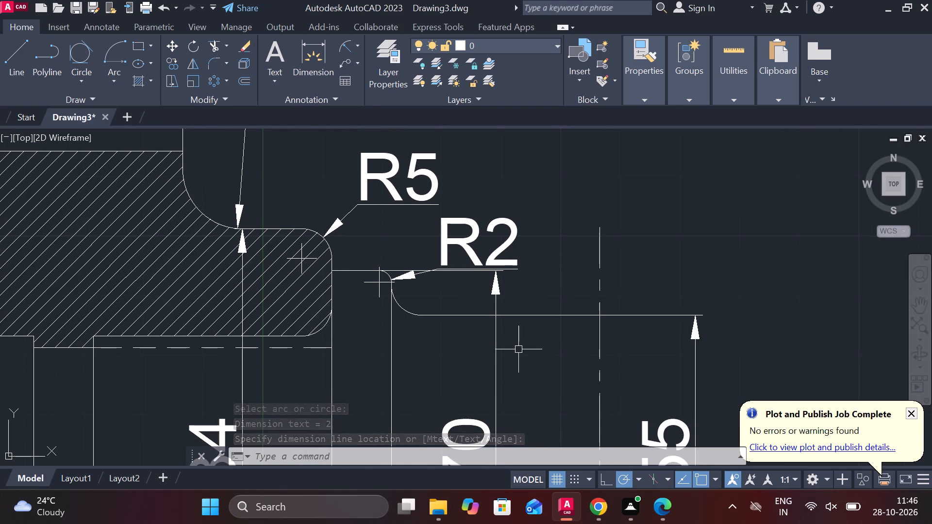
Add a radius dimension to the larger fillet on the lower side of the stepped shaft beside the hatched hub.
scroll(524, 349, down, 1)
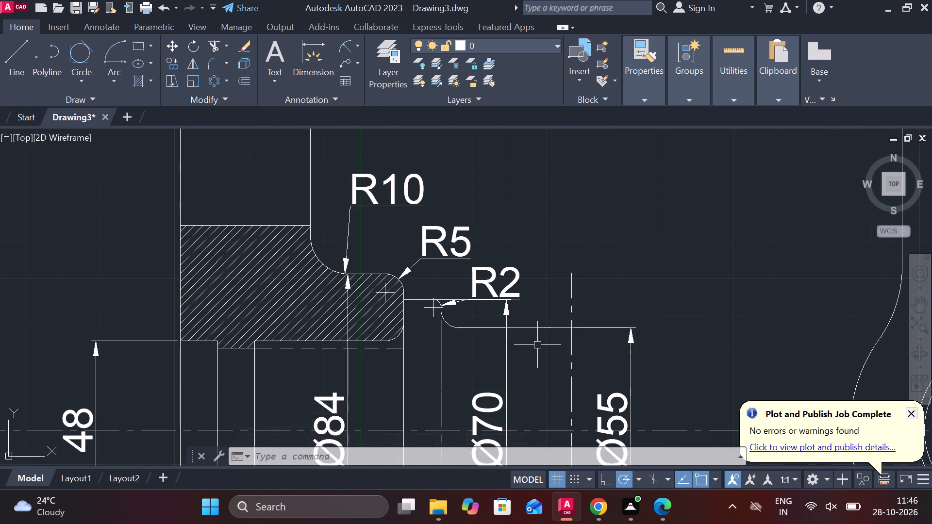
scroll(537, 345, down, 2)
middle_drag(535, 367, 516, 259)
scroll(510, 324, up, 2)
key(space)
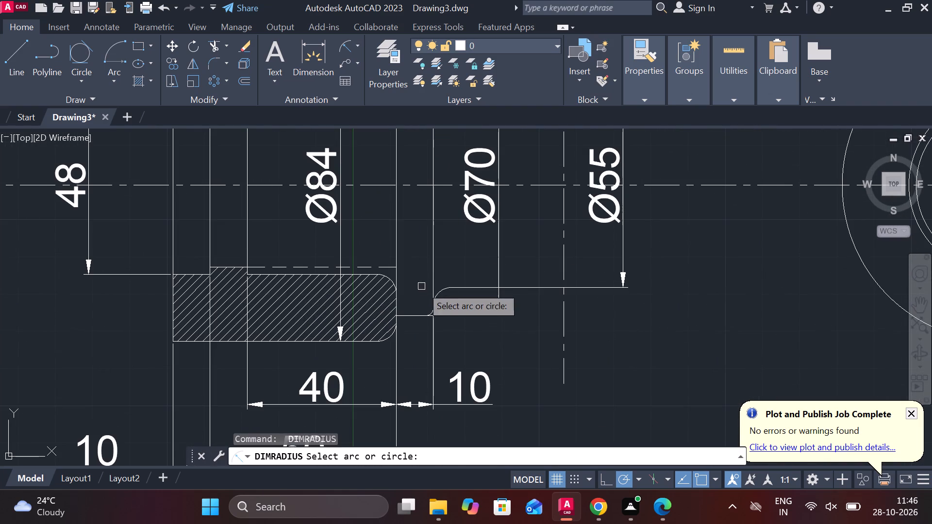
click(440, 288)
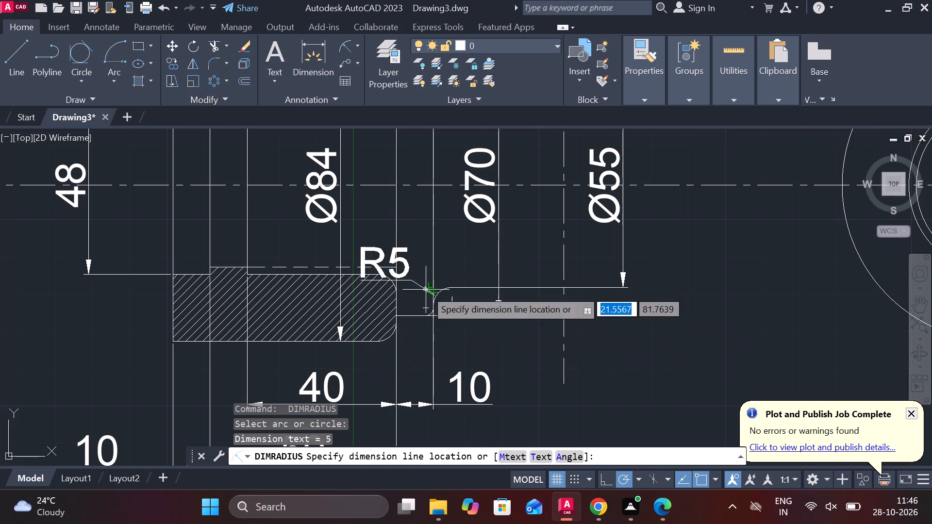
click(440, 262)
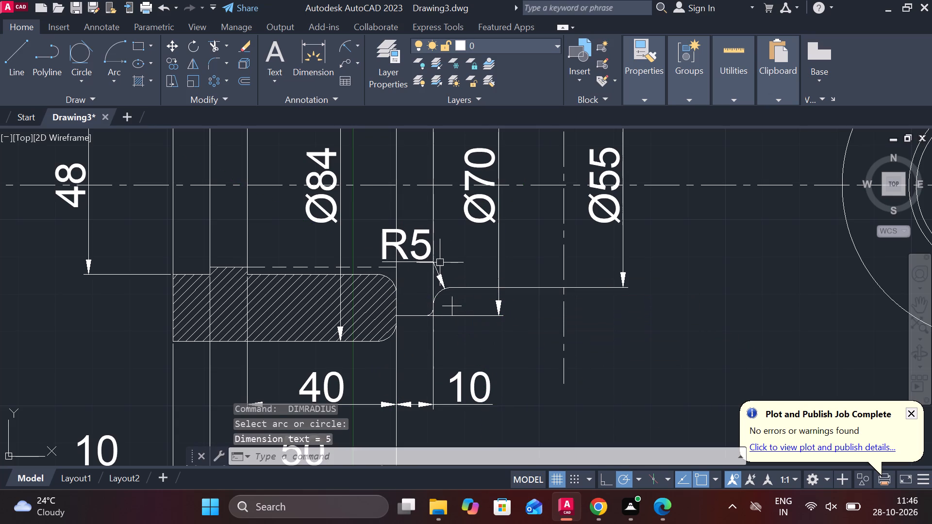
Add a vertical linear dimension across the full height of the pin's rounded end flange, placed outside the flange.
scroll(453, 266, down, 1)
middle_drag(452, 283, 570, 341)
scroll(592, 345, down, 1)
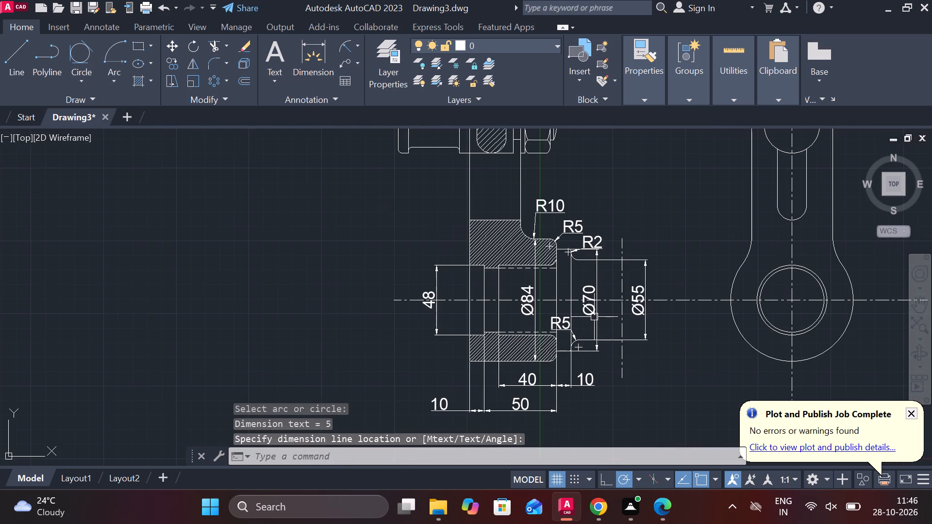
middle_drag(582, 323, 548, 315)
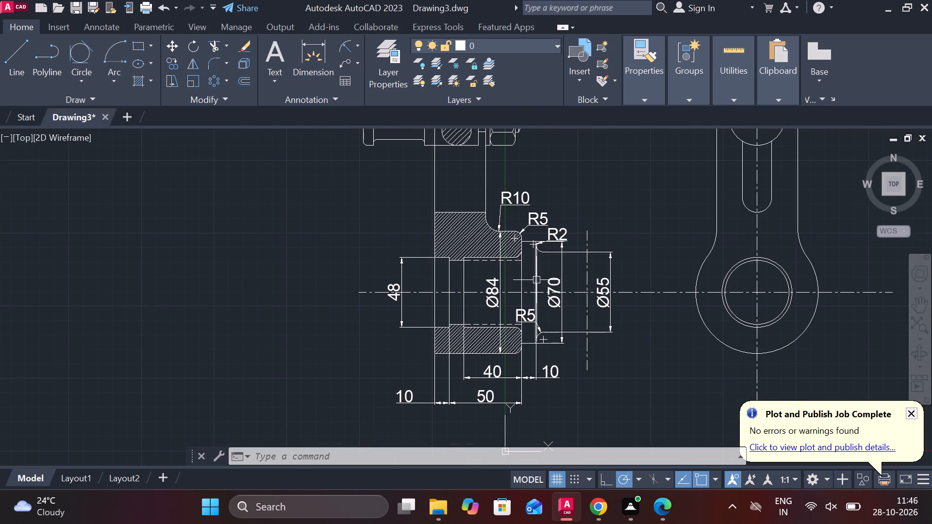
middle_drag(428, 262, 463, 363)
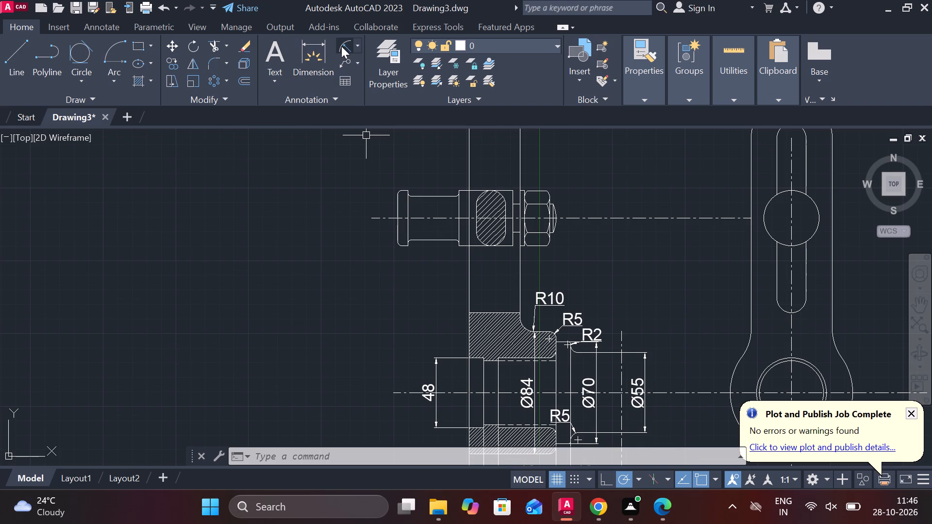
click(358, 45)
click(364, 61)
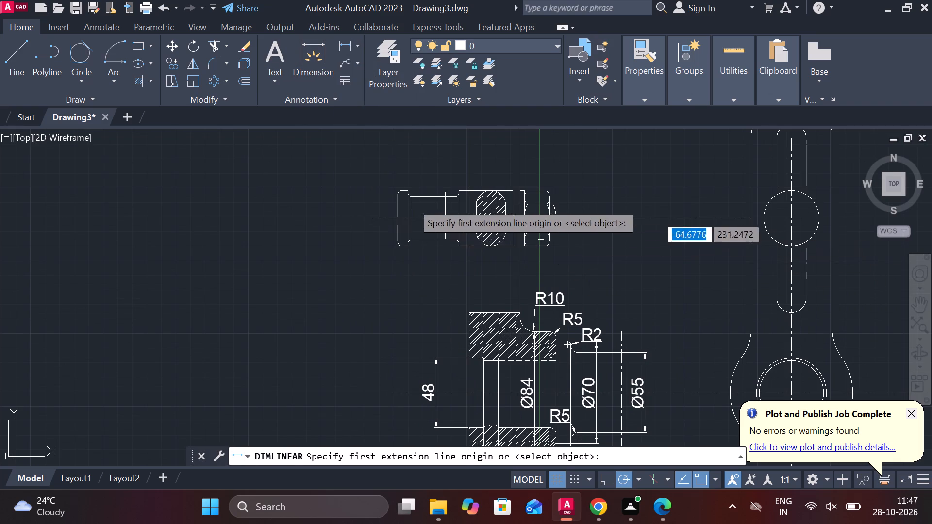
scroll(403, 200, up, 2)
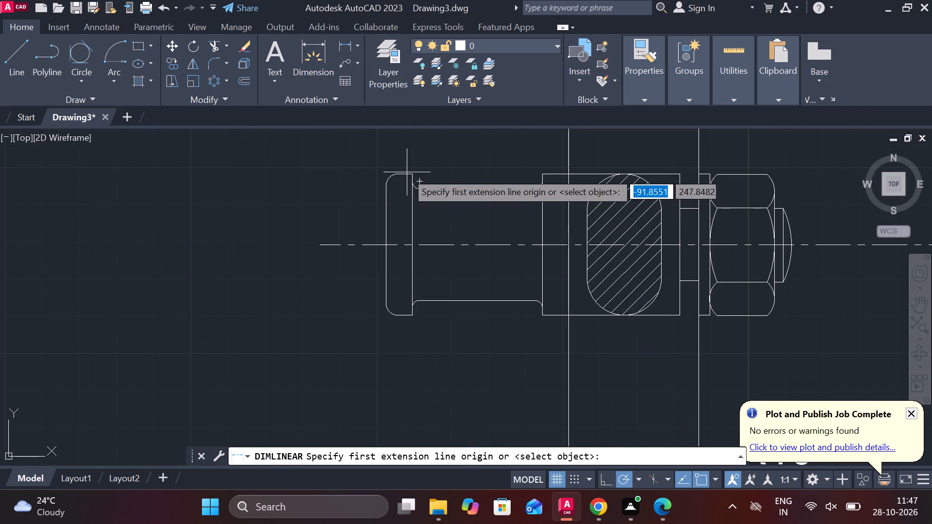
click(404, 170)
click(404, 319)
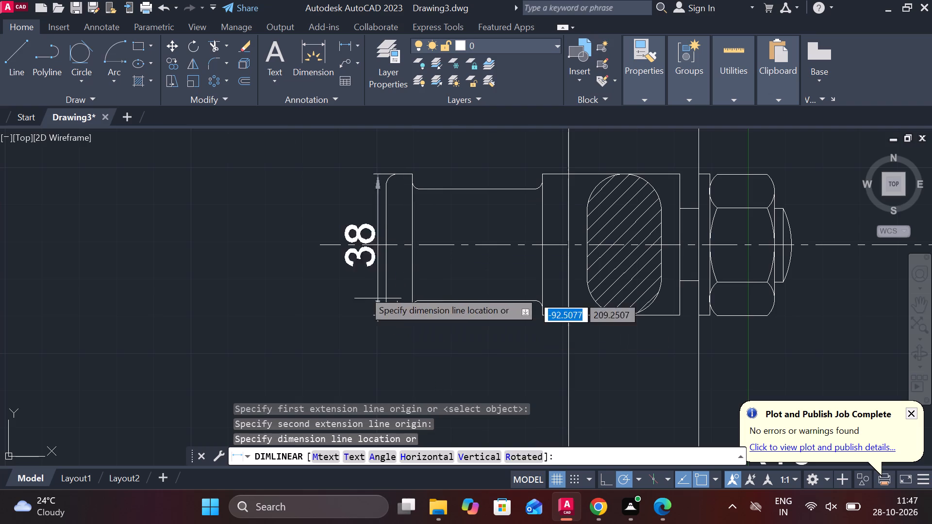
click(317, 269)
Add a diameter symbol in front of the flange height dimension's text.
double_click(305, 246)
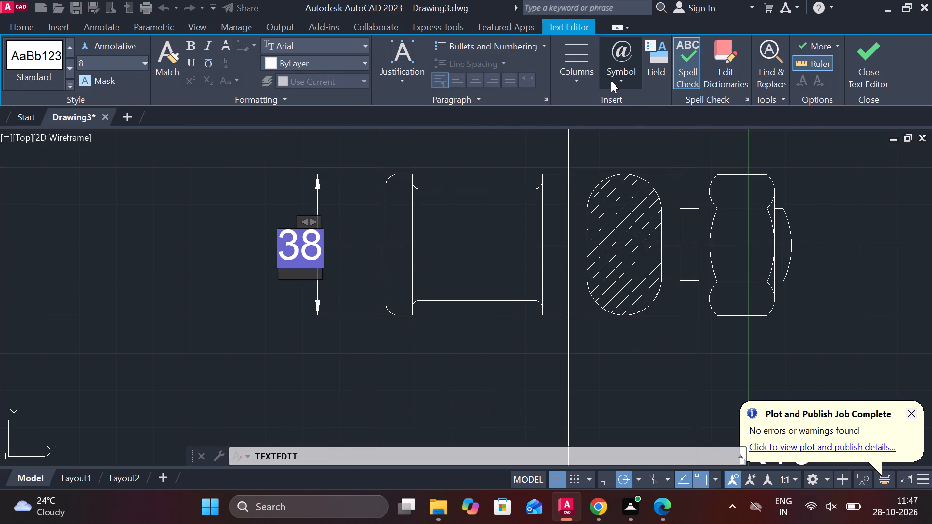
click(625, 80)
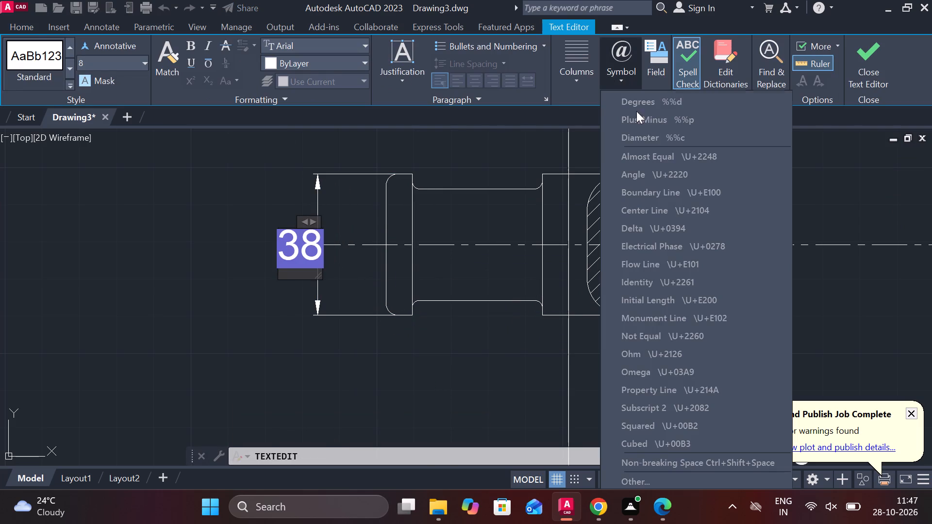
click(654, 141)
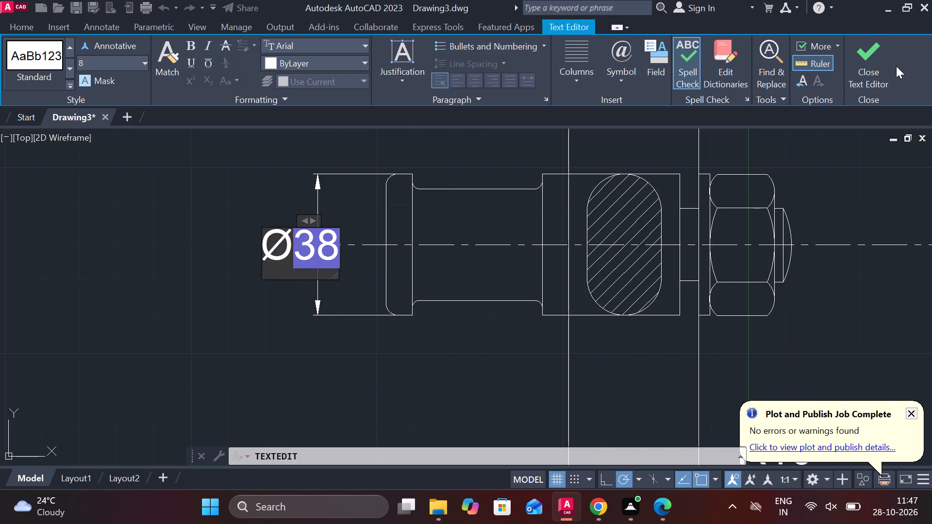
click(871, 59)
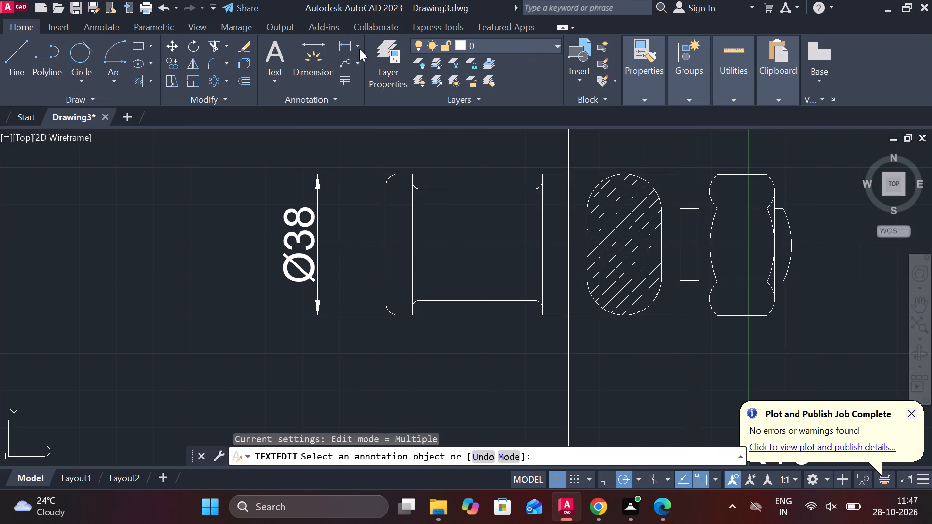
Dimension the horizontal width of the pin's rounded end flange, placing the dimension below the pin.
click(340, 46)
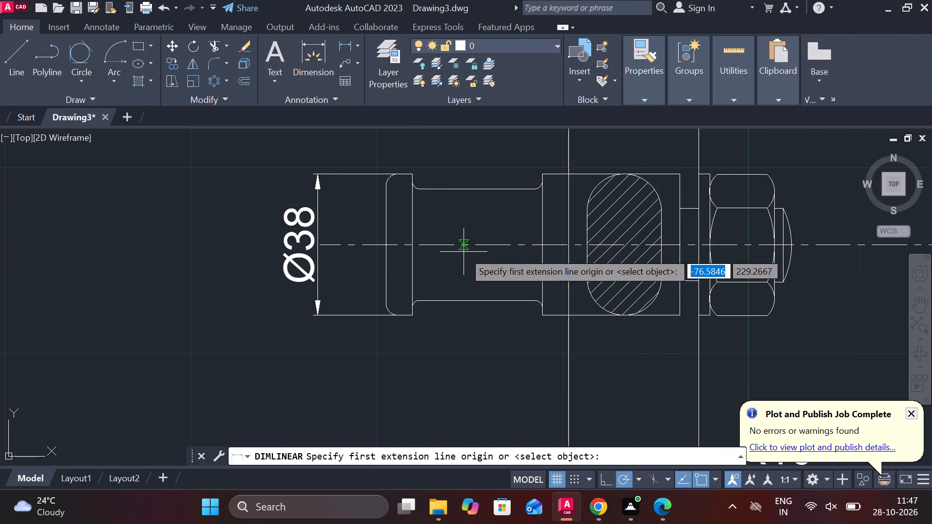
middle_drag(408, 352, 362, 327)
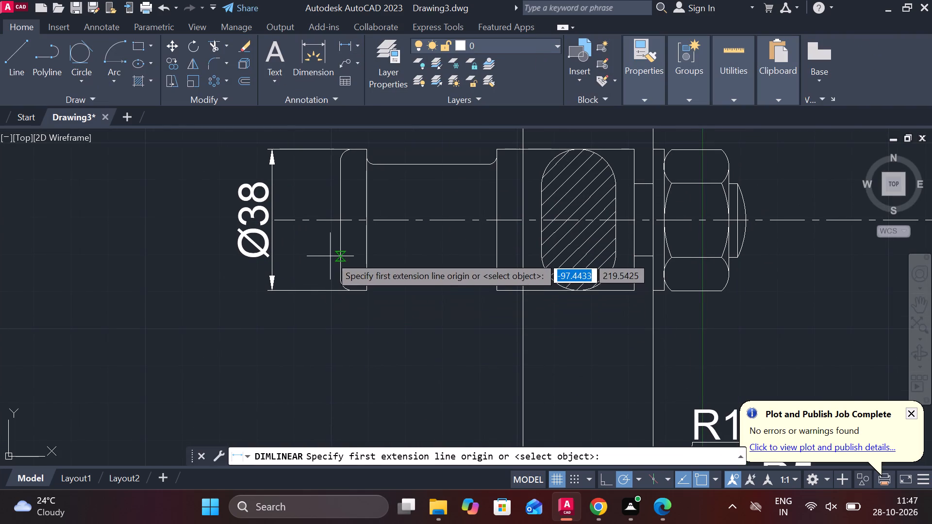
click(330, 256)
click(362, 256)
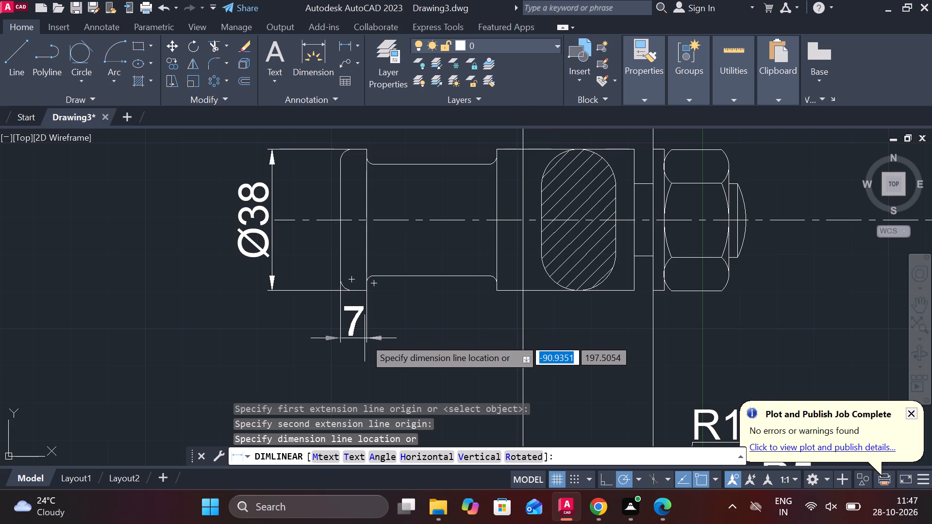
click(365, 338)
key(b)
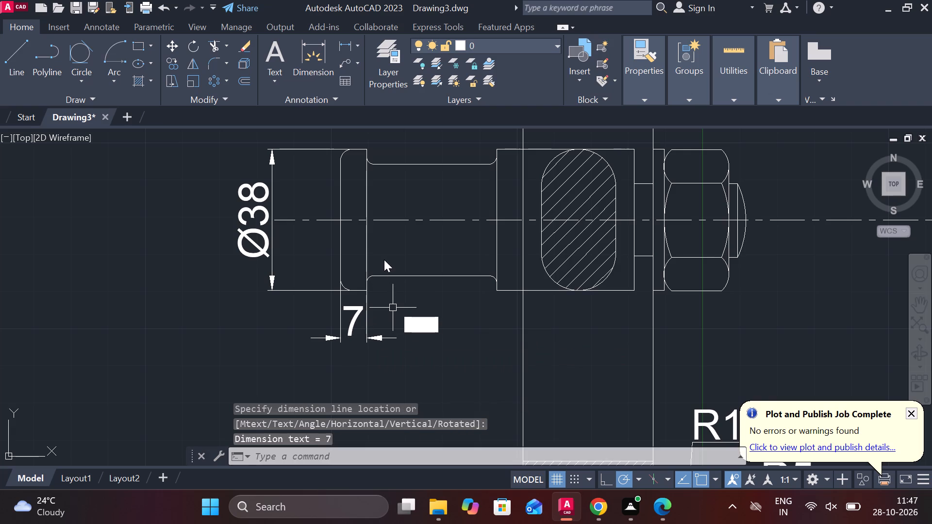
key(Escape)
Dimension the length of the pin's reduced section between the two flanges, in line with the flange width dimension.
key(space)
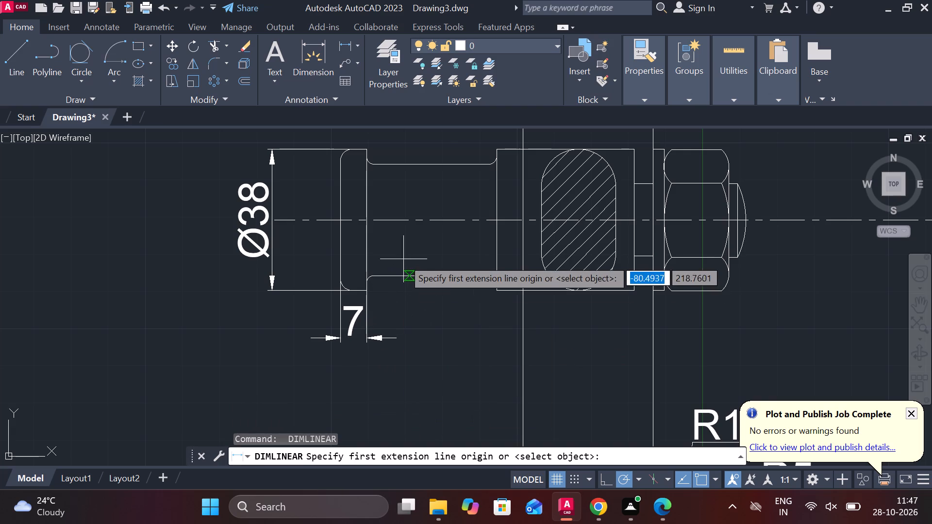
click(367, 245)
click(499, 249)
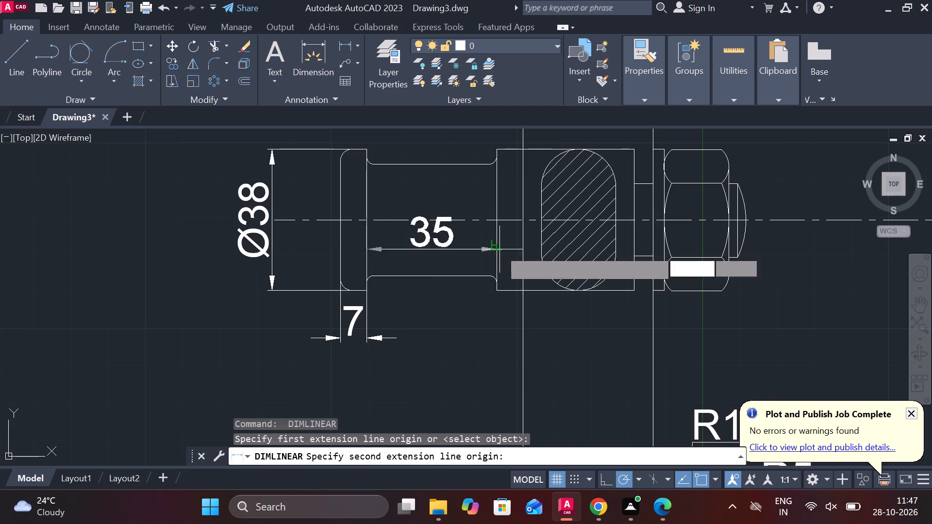
click(364, 337)
Dimension the horizontal distance from the pin's second shoulder to the near edge of the lever arm, in the same row.
middle_drag(455, 352, 412, 337)
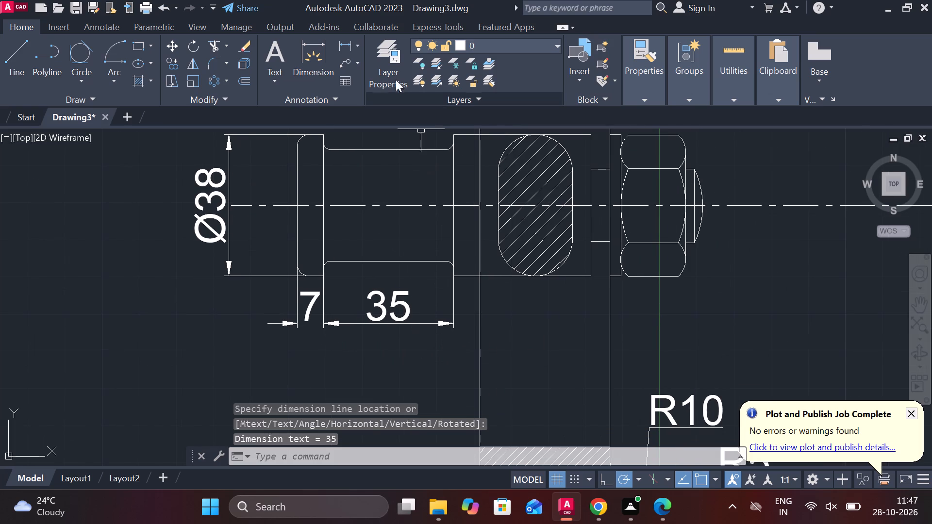
click(343, 38)
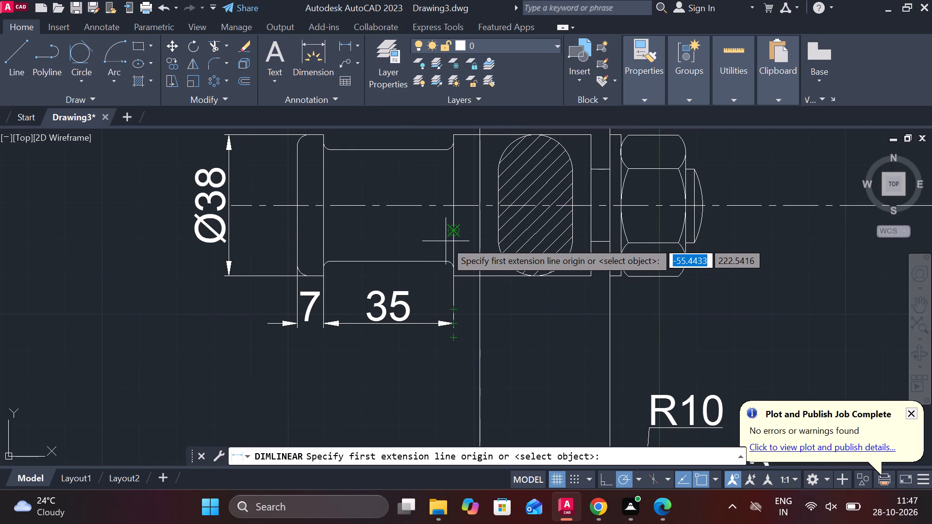
click(449, 238)
click(480, 240)
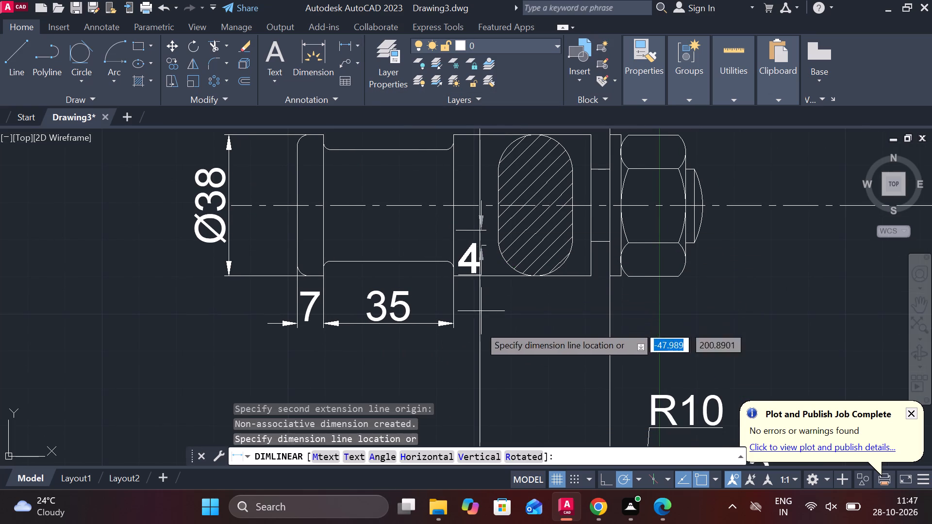
click(455, 320)
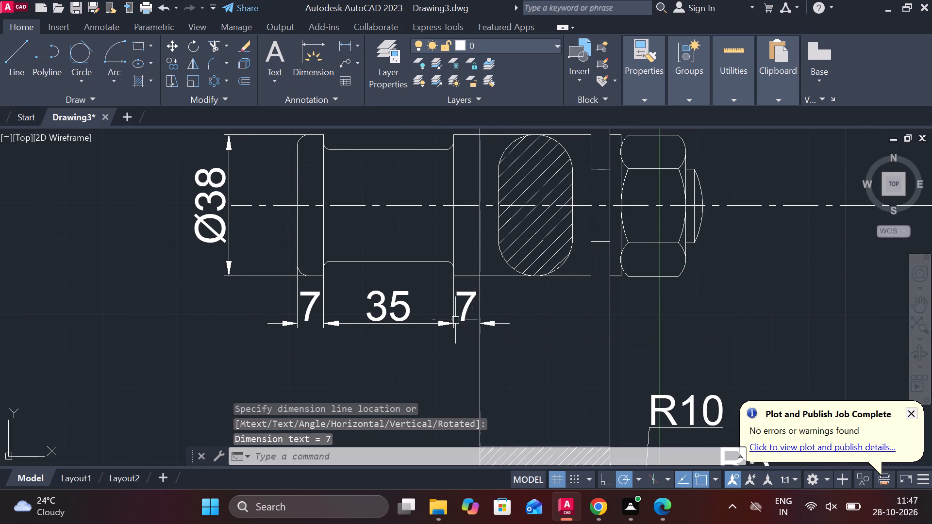
Dimension horizontally from the arm's near edge to the end of the pin's large-diameter body, continuing the same dimension row.
middle_drag(542, 332, 519, 311)
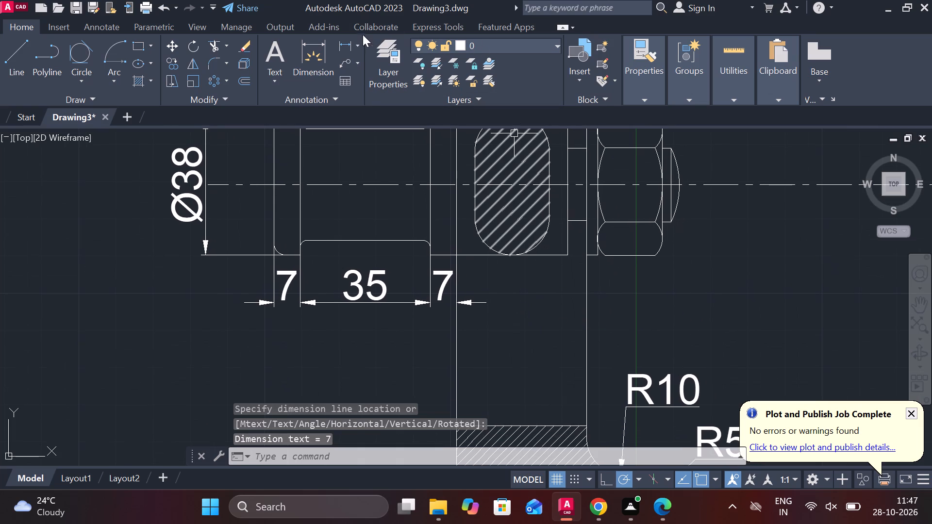
click(344, 45)
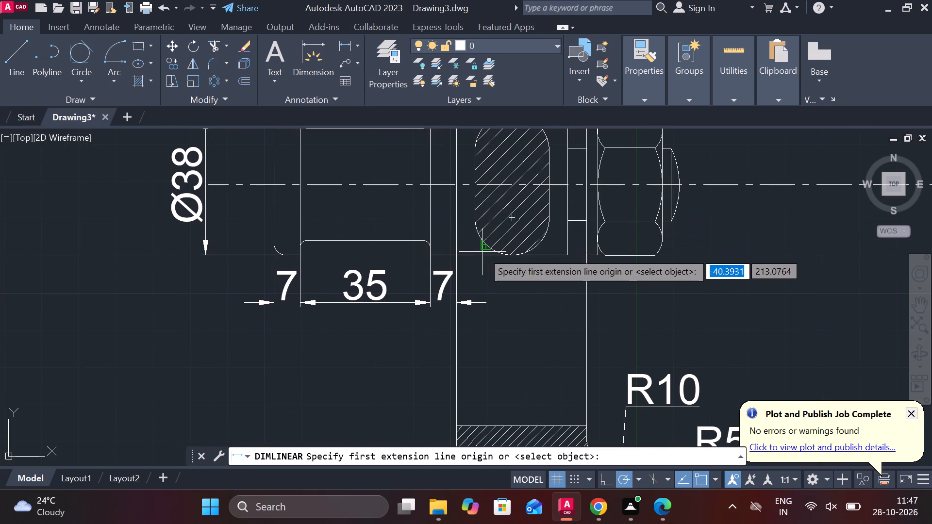
click(563, 252)
click(461, 289)
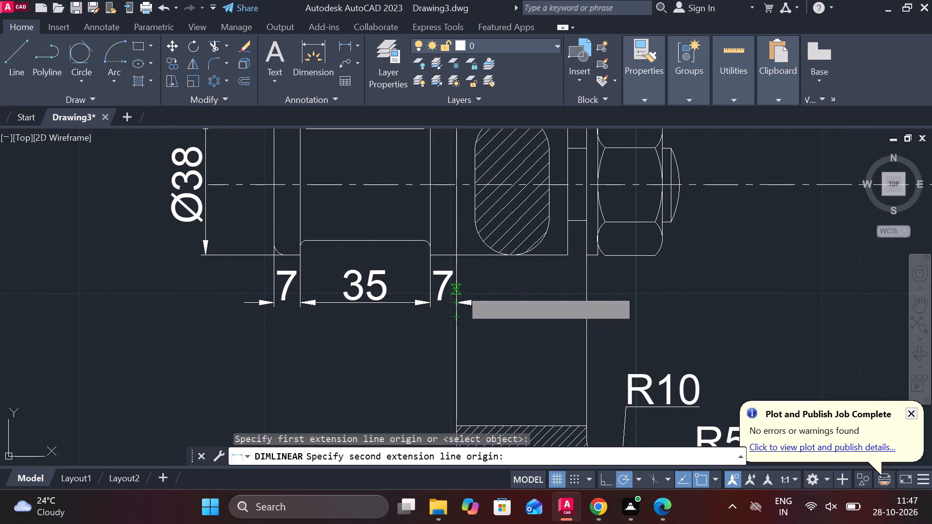
click(461, 300)
Add a horizontal dimension from the arm's nut-side edge to the outer end of the hex nut.
middle_drag(557, 315, 515, 314)
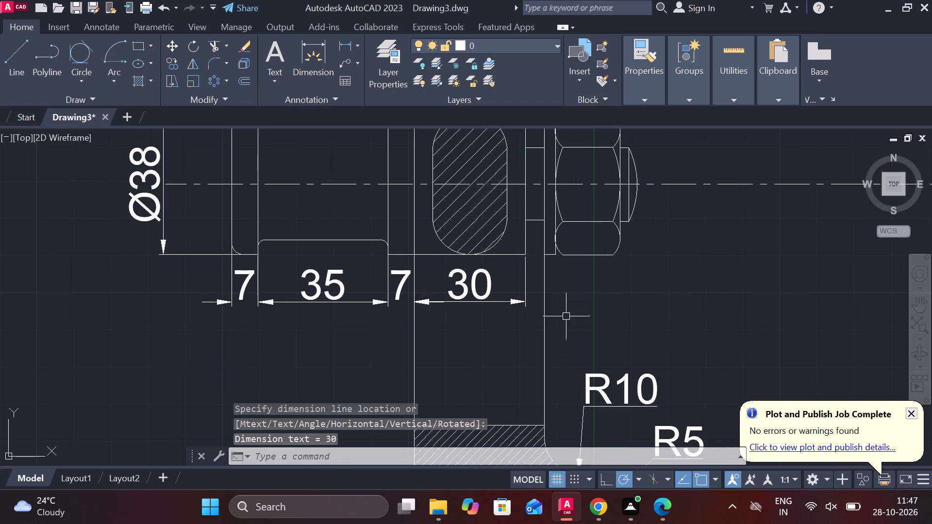
key(space)
click(551, 272)
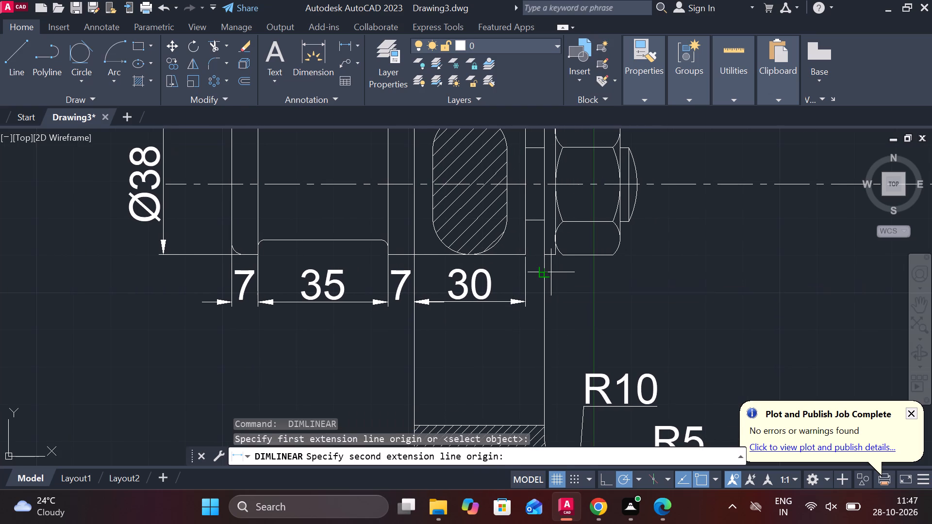
click(617, 207)
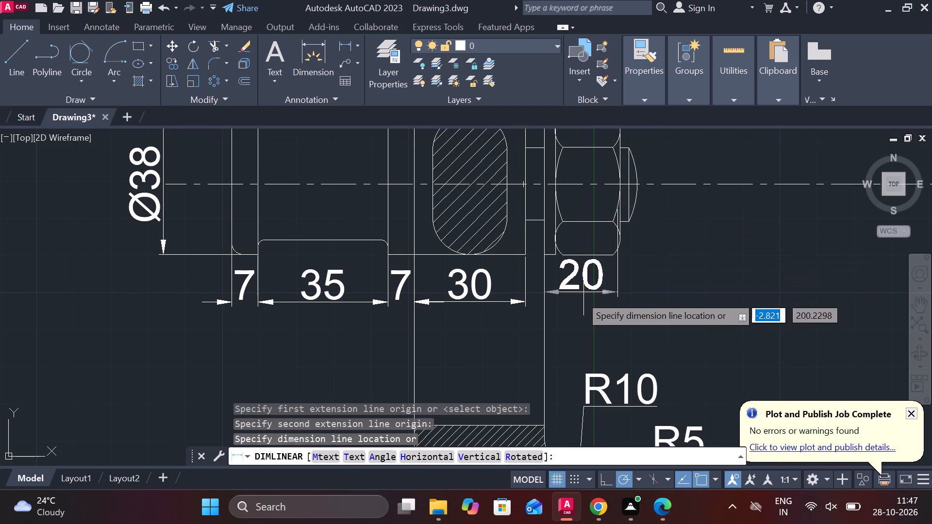
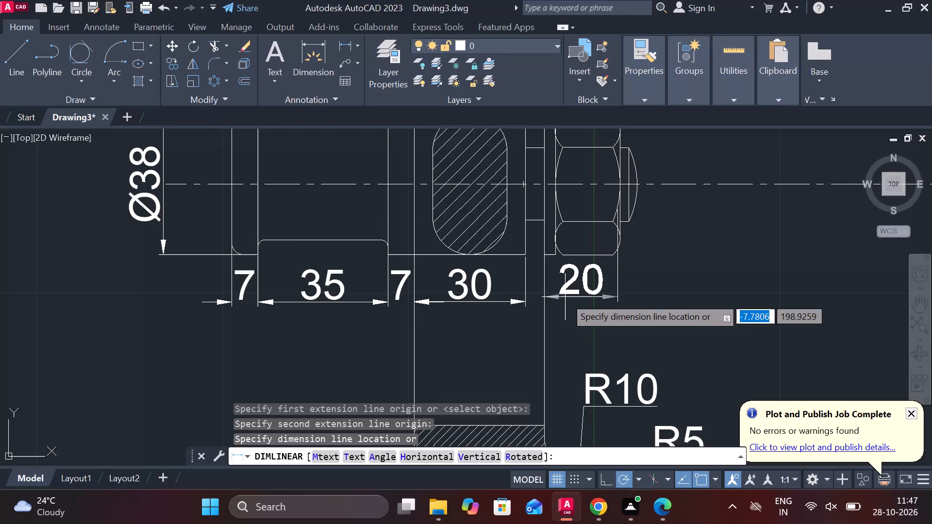
Dimension the horizontal distance from the pin's rounded outer end beyond the nut to the lever arm's nut-side edge.
key(Escape)
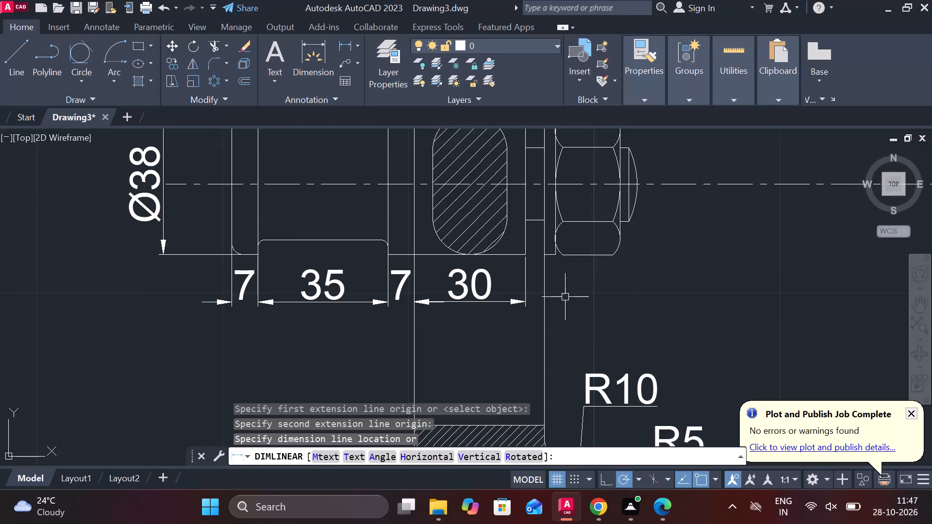
key(space)
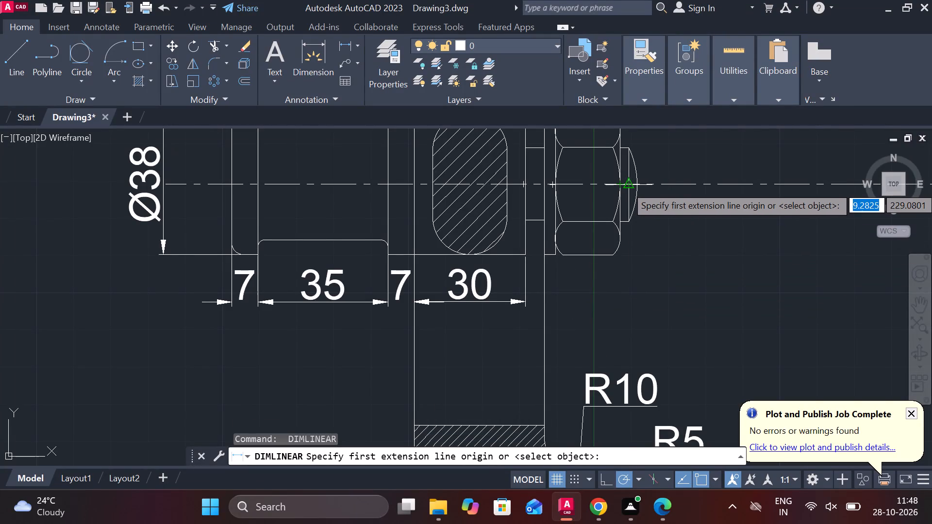
click(639, 183)
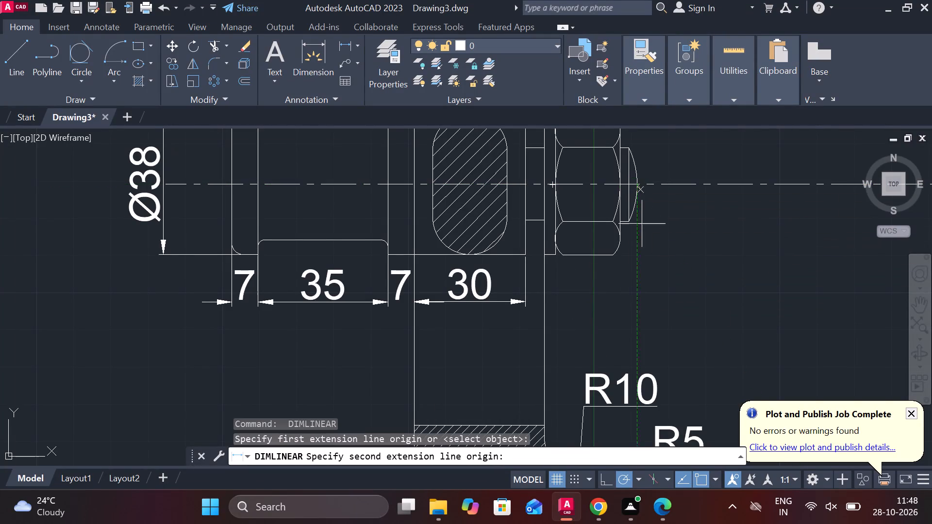
click(553, 271)
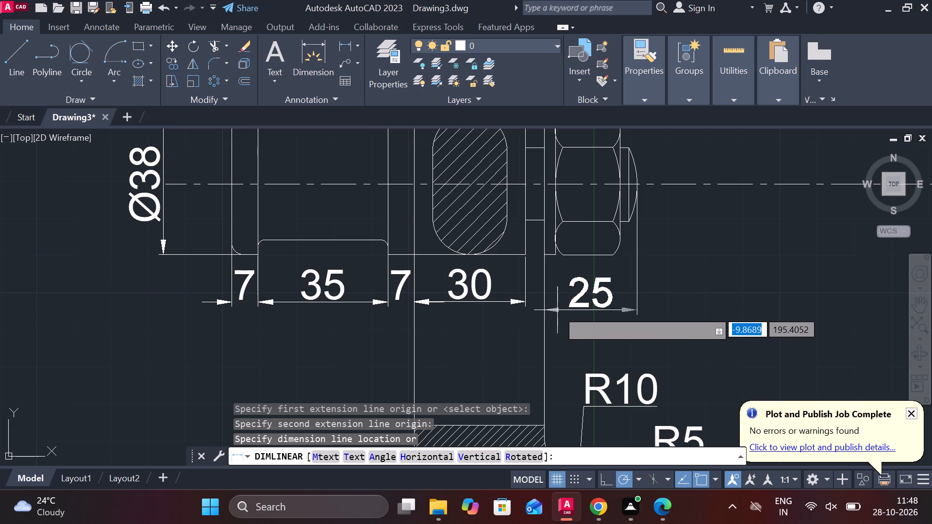
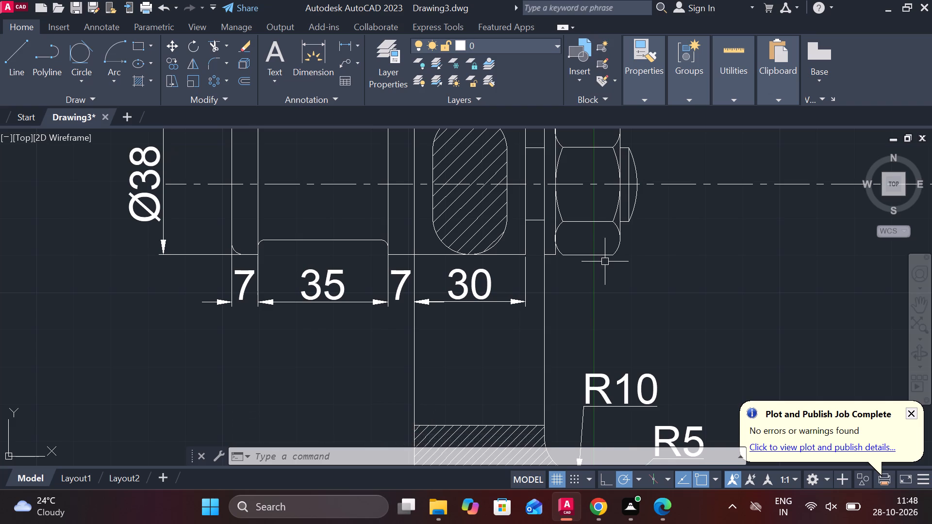
Add a linear dimension for the pin's overall length, from its flanged head face to its rounded end, below the existing length dimensions.
scroll(617, 278, down, 1)
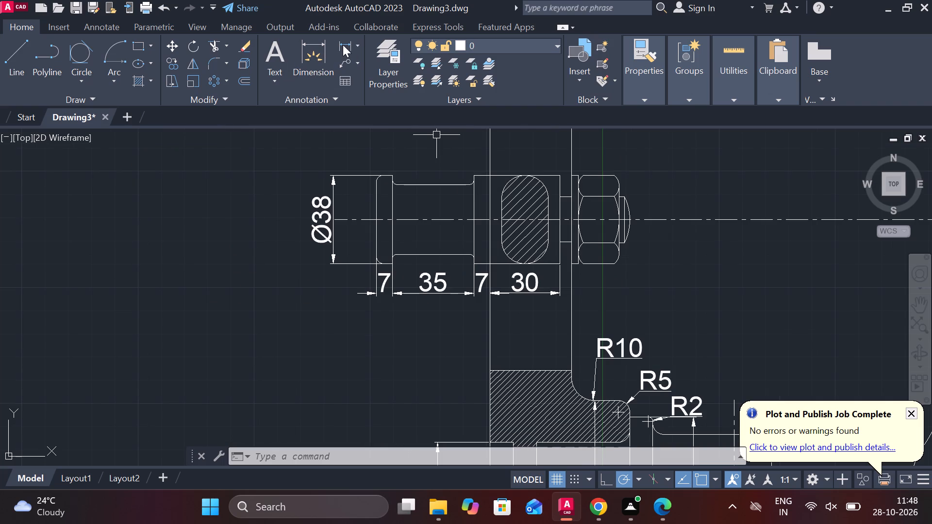
click(343, 45)
click(377, 218)
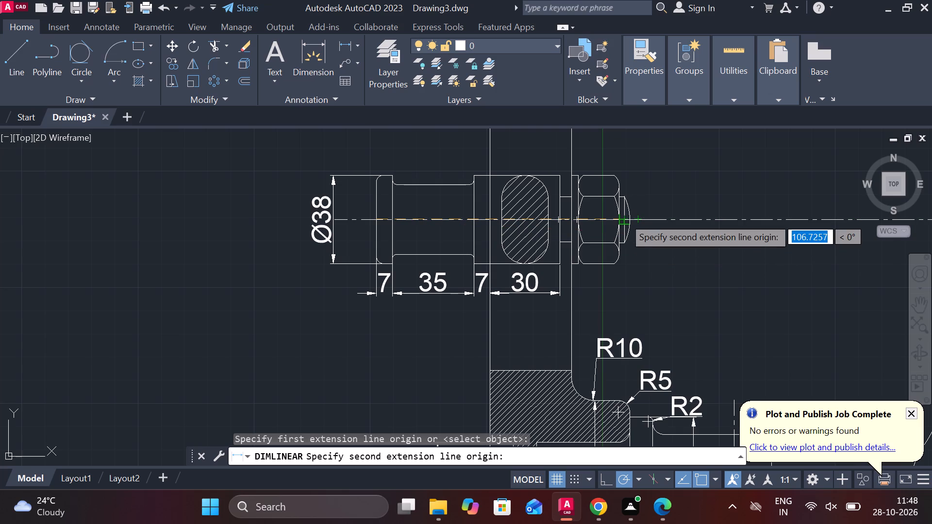
scroll(624, 217, up, 2)
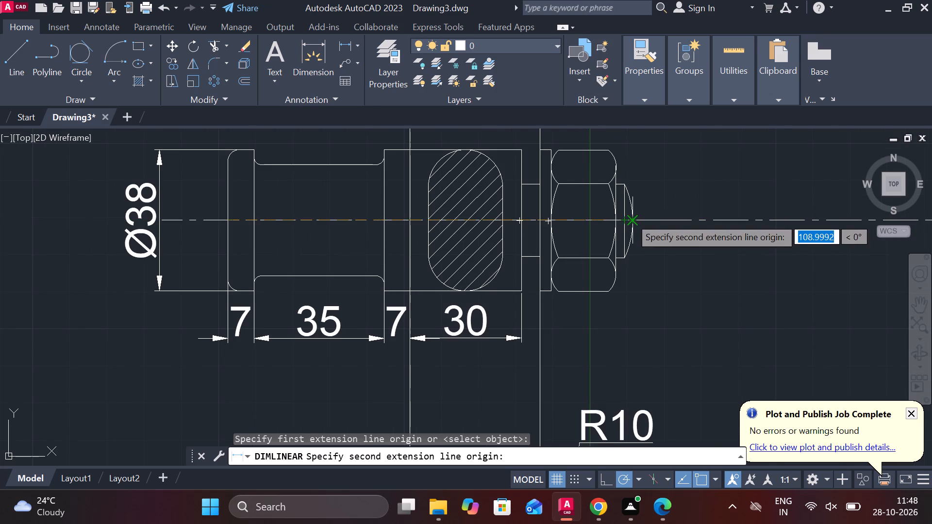
click(632, 217)
scroll(627, 239, down, 2)
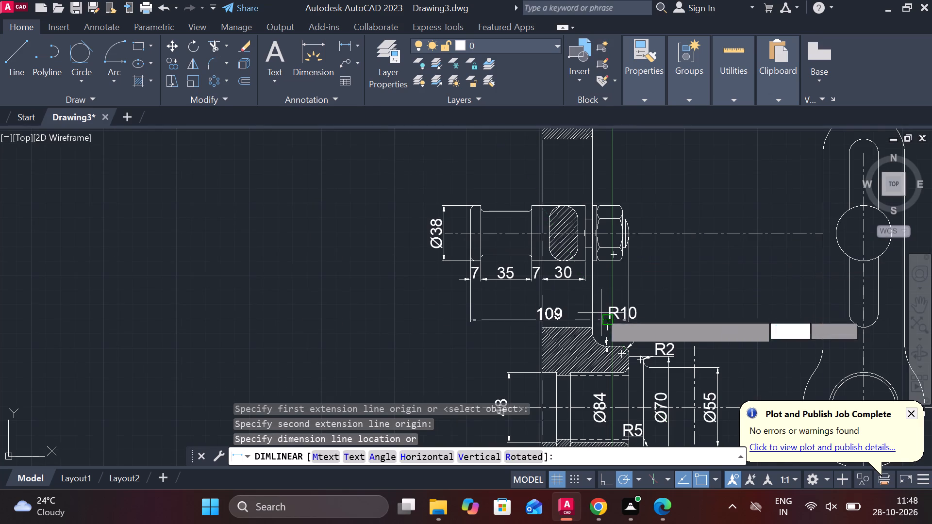
scroll(593, 303, up, 2)
click(544, 302)
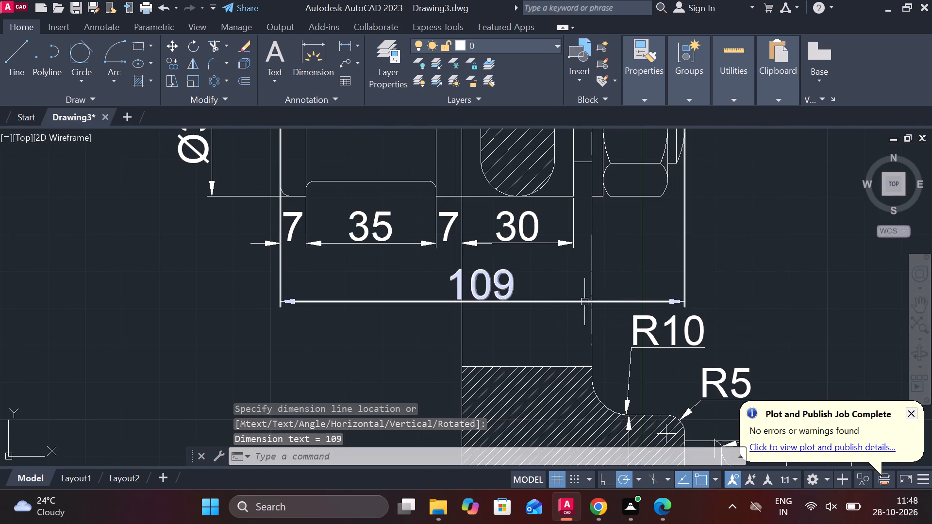
middle_drag(702, 253, 662, 338)
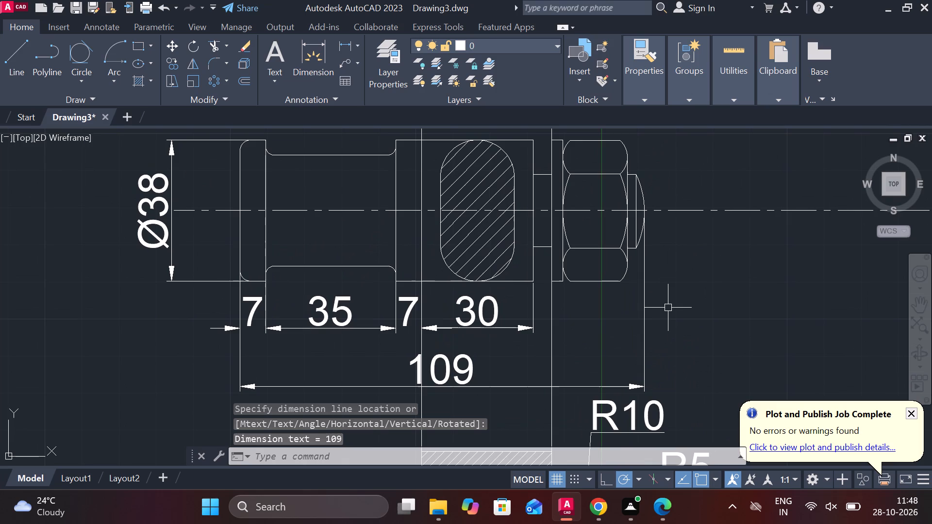
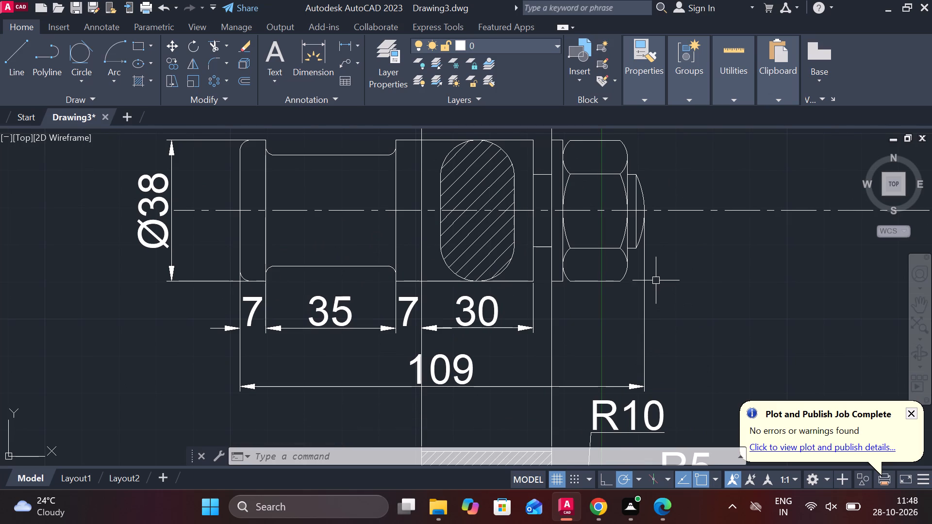
Add a linear dimension for the pin's nut-side end, from the washer's inner face to where the rounded tip begins, below the nut.
click(345, 45)
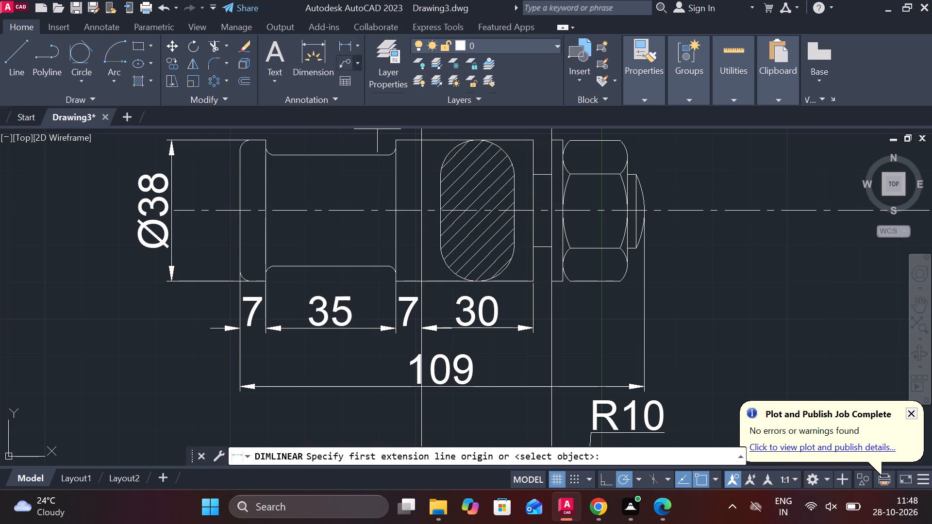
click(550, 307)
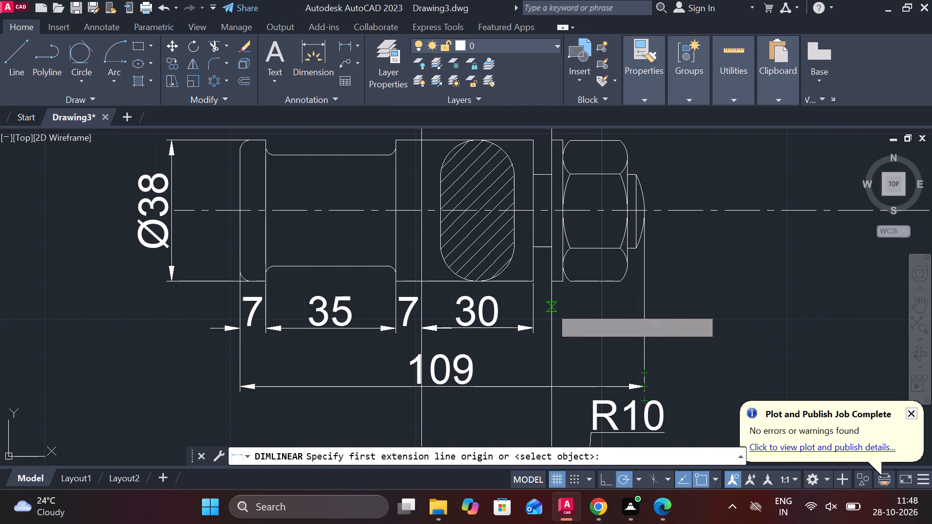
click(637, 246)
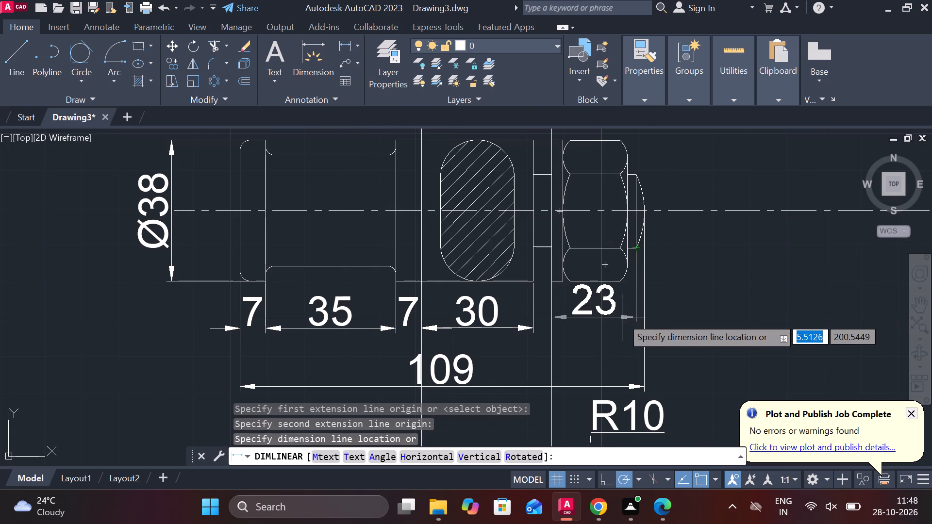
scroll(622, 317, up, 1)
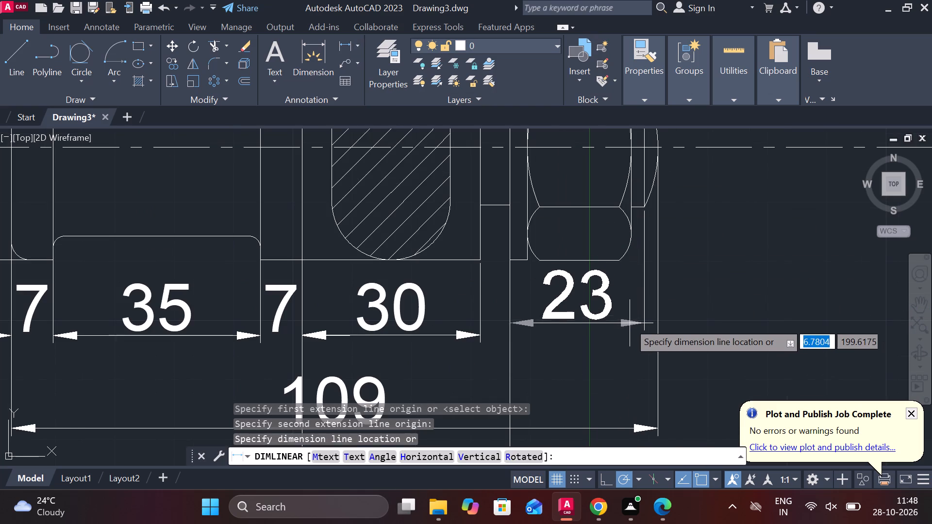
scroll(628, 321, down, 2)
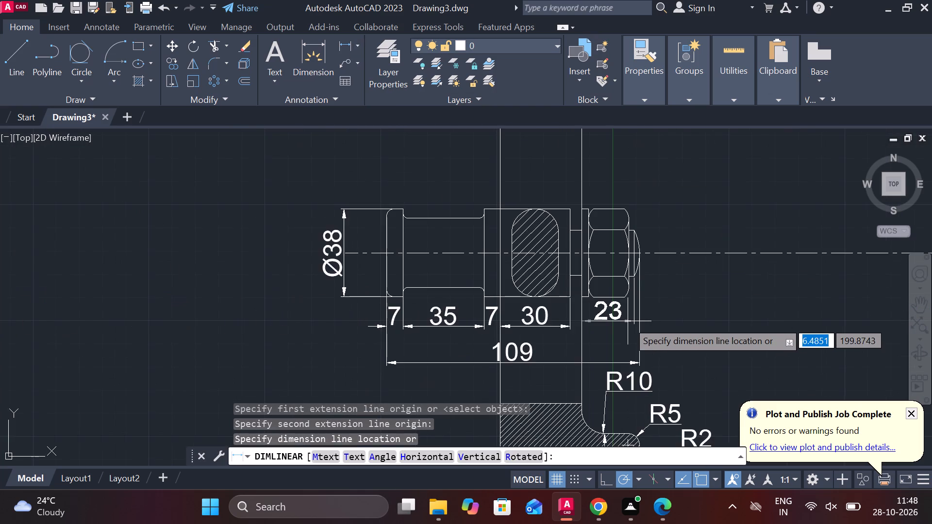
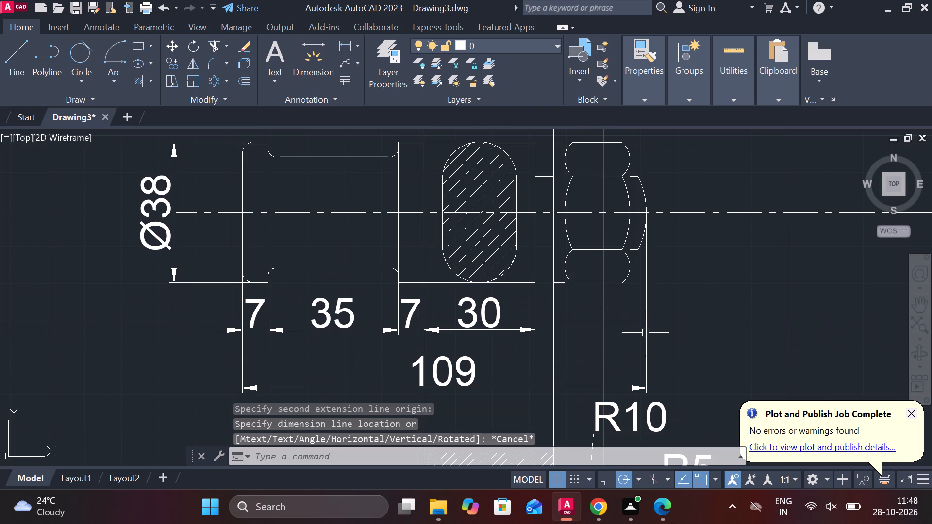
Add a linear dimension from the end of the pin's 30 mm segment to the nut's outer face, below the nut.
key(space)
click(542, 308)
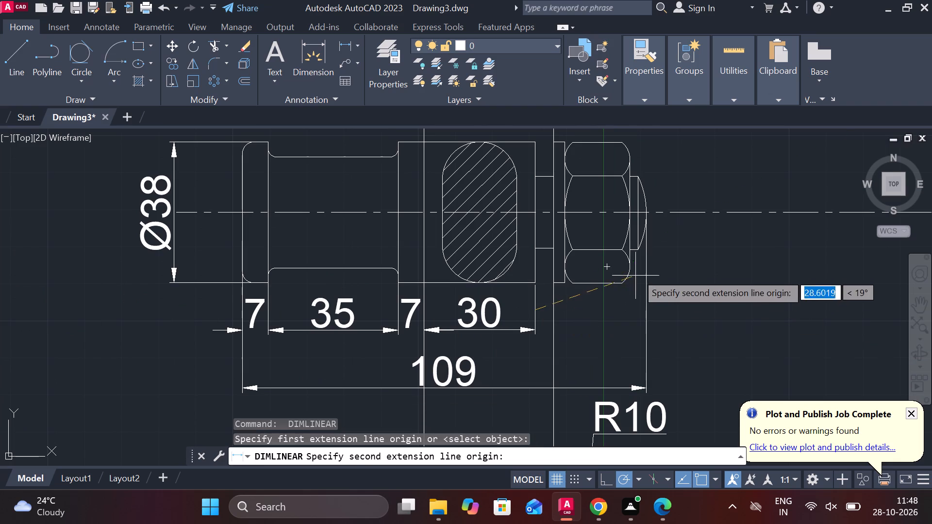
click(628, 266)
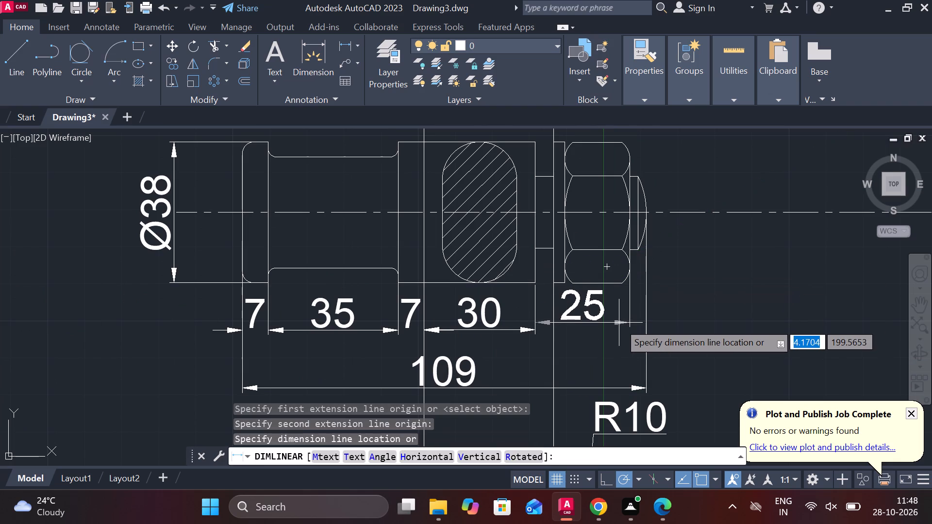
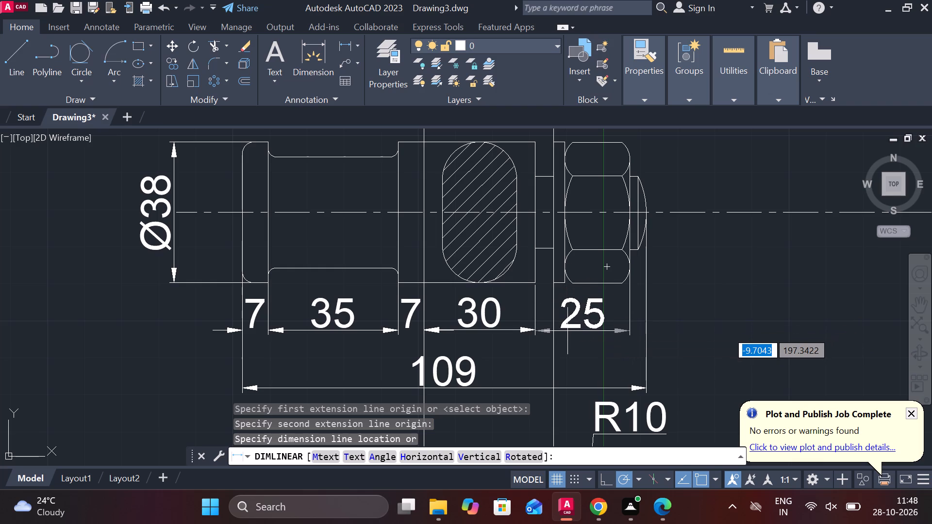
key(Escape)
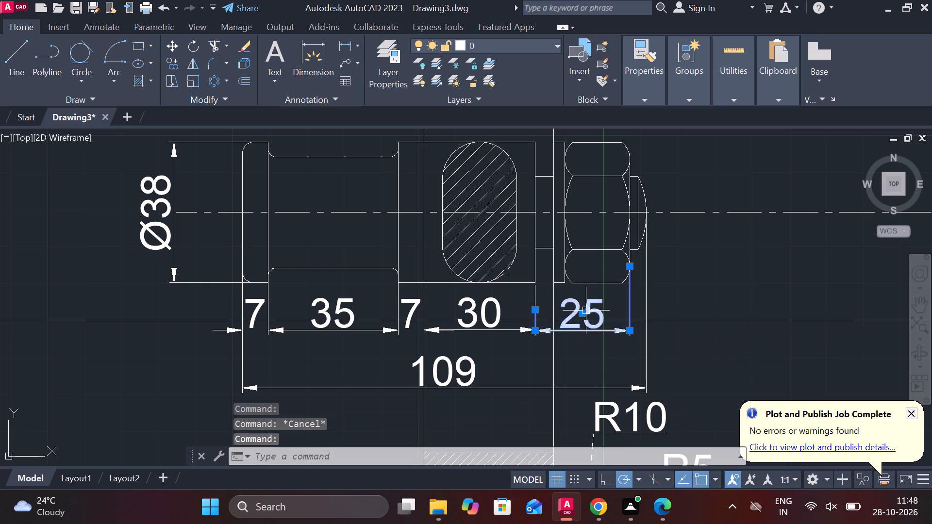
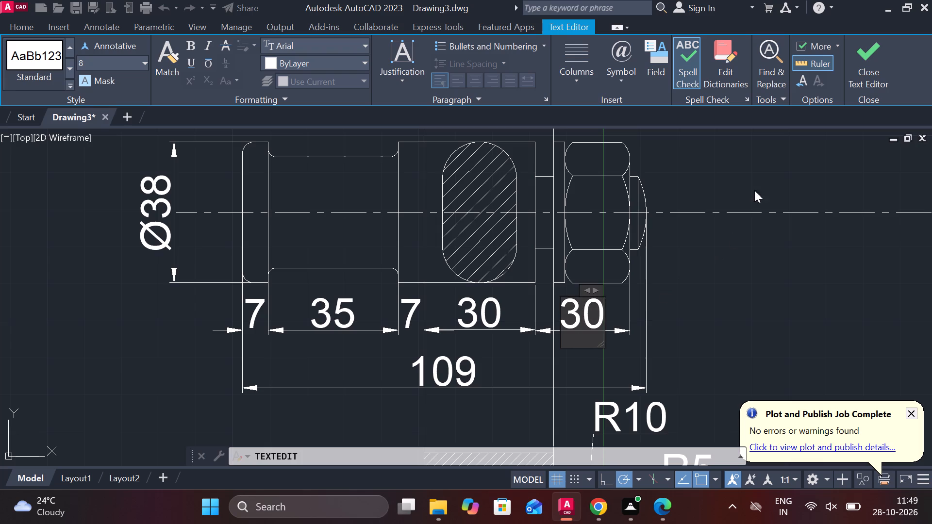
Finish editing the text of the 30 dimension below the hex nut and close the text editor.
click(859, 65)
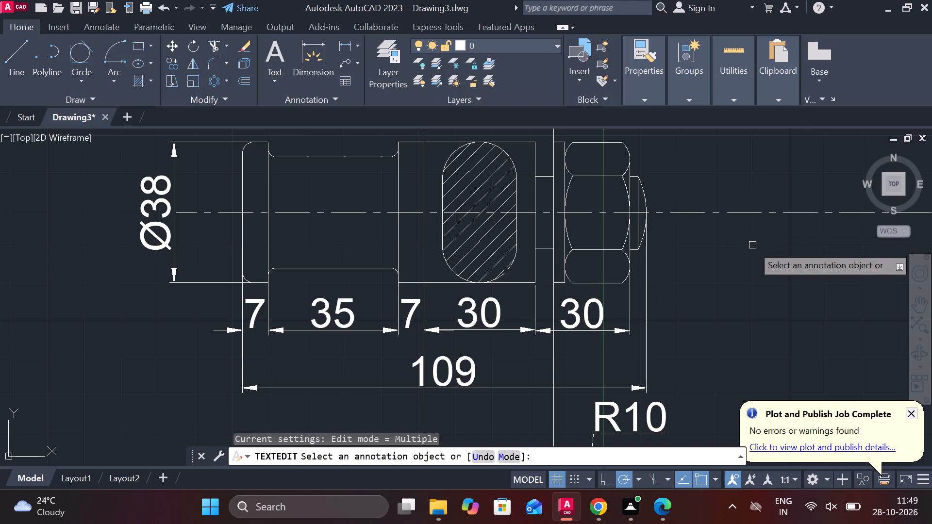
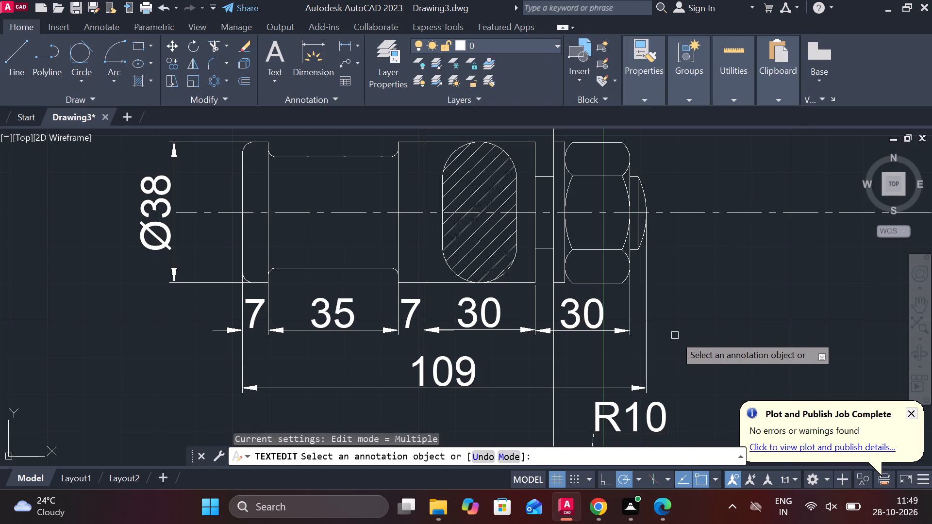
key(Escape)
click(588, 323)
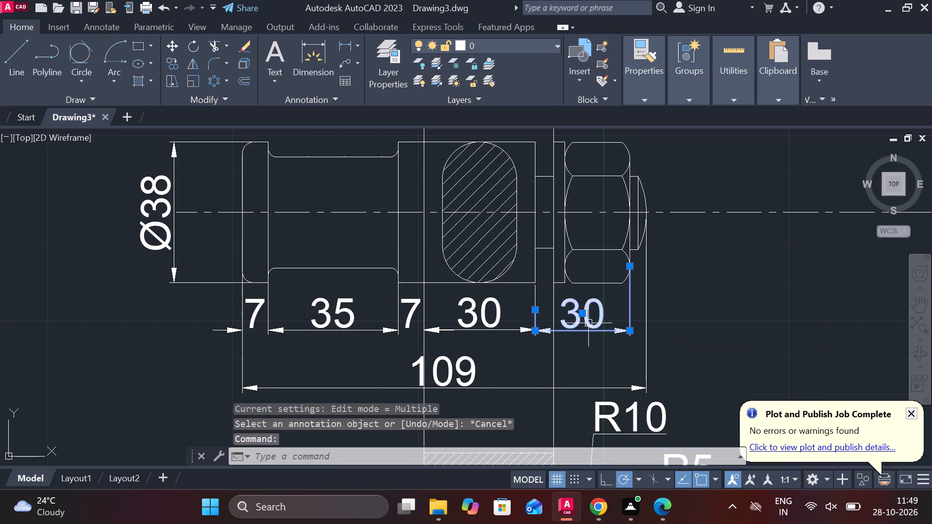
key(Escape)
Add a horizontal linear dimension across the lever arm's thickness in the sectional view, placed just above the pin and nut.
scroll(727, 311, down, 2)
middle_drag(727, 312, 648, 251)
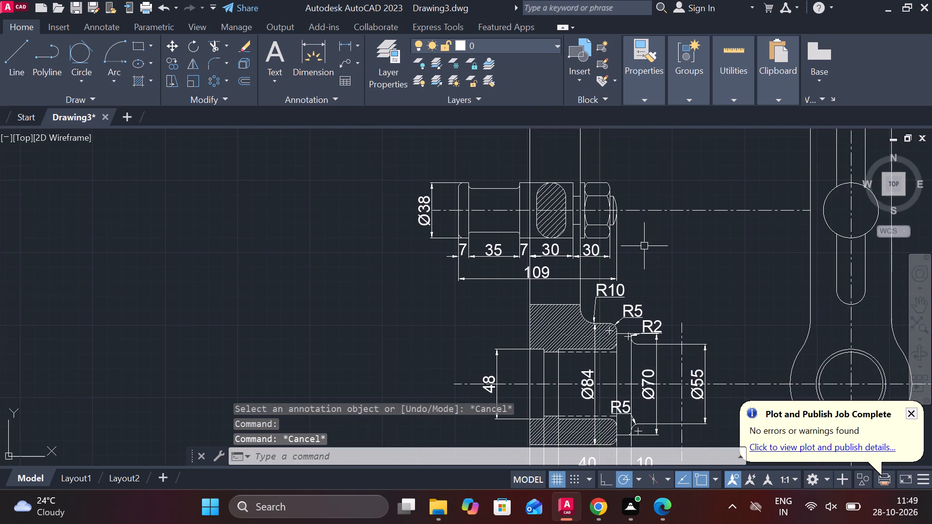
middle_drag(649, 211, 645, 294)
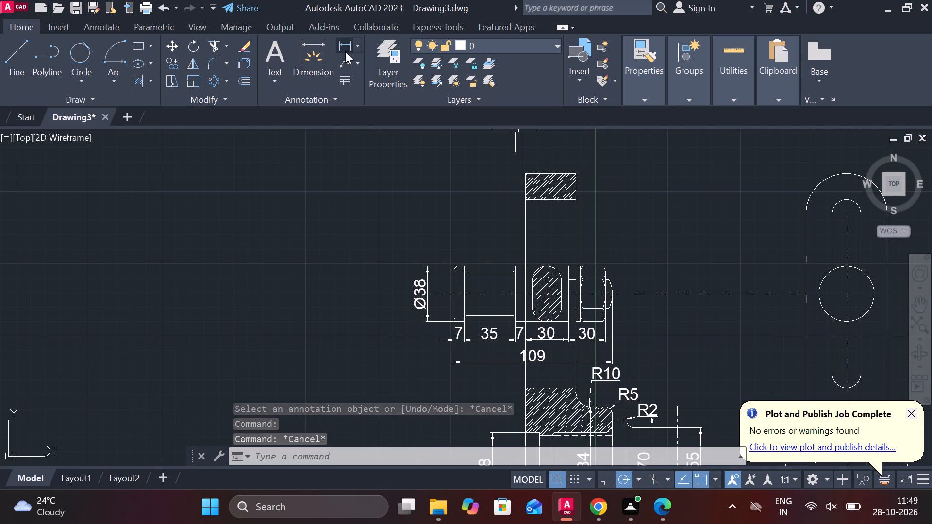
click(347, 48)
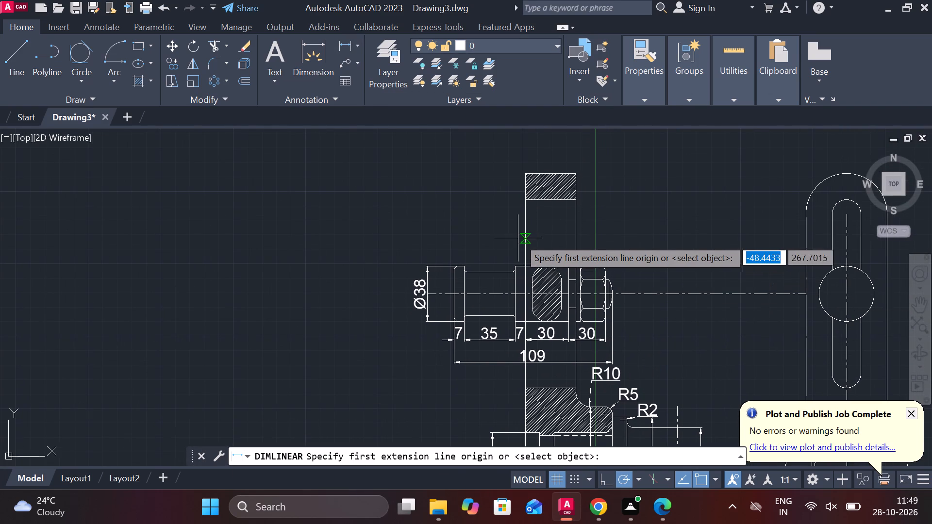
click(524, 237)
click(580, 236)
click(563, 231)
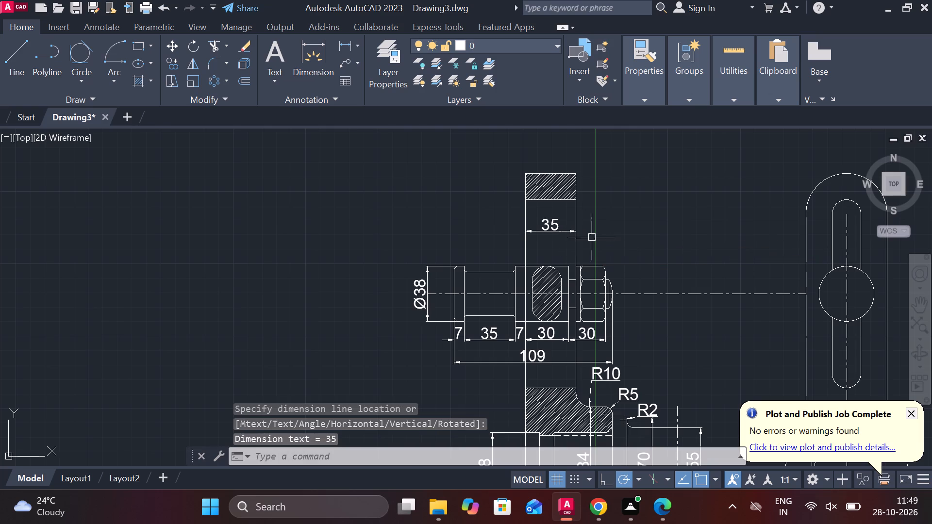
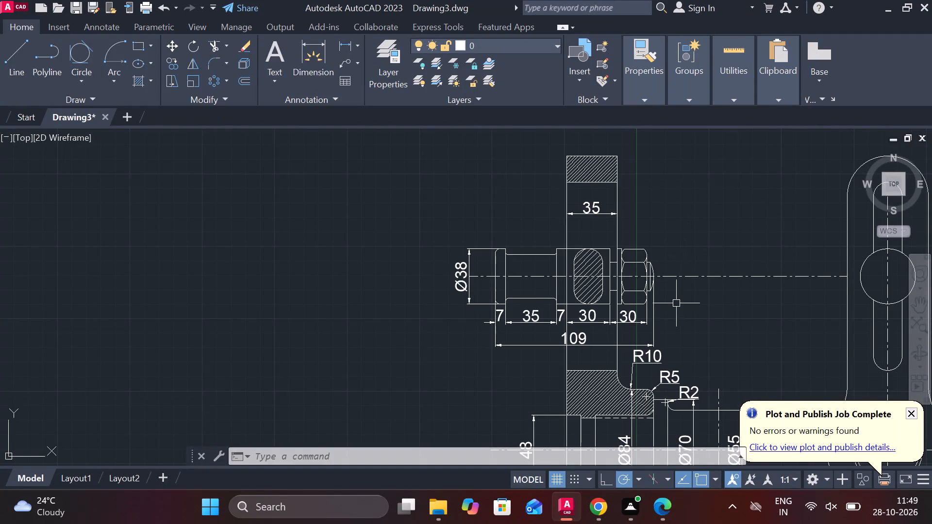
Add a vertical linear dimension across the pin's inner collar, placed over the neck, and prefix its text with the Ø symbol.
click(342, 46)
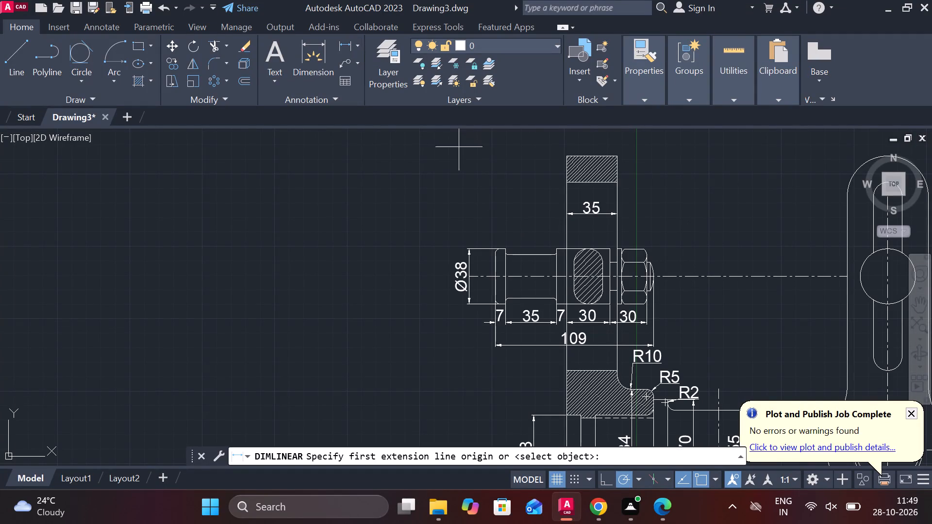
scroll(582, 255, up, 2)
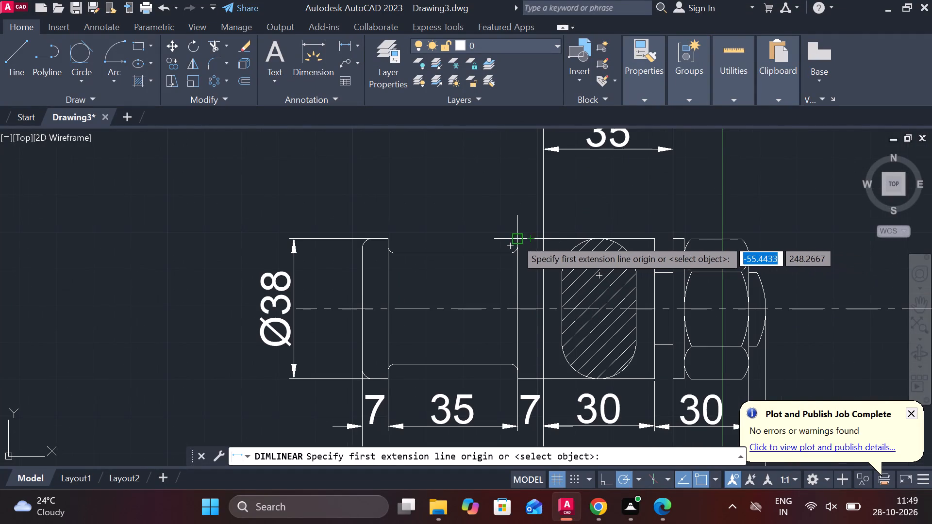
click(516, 239)
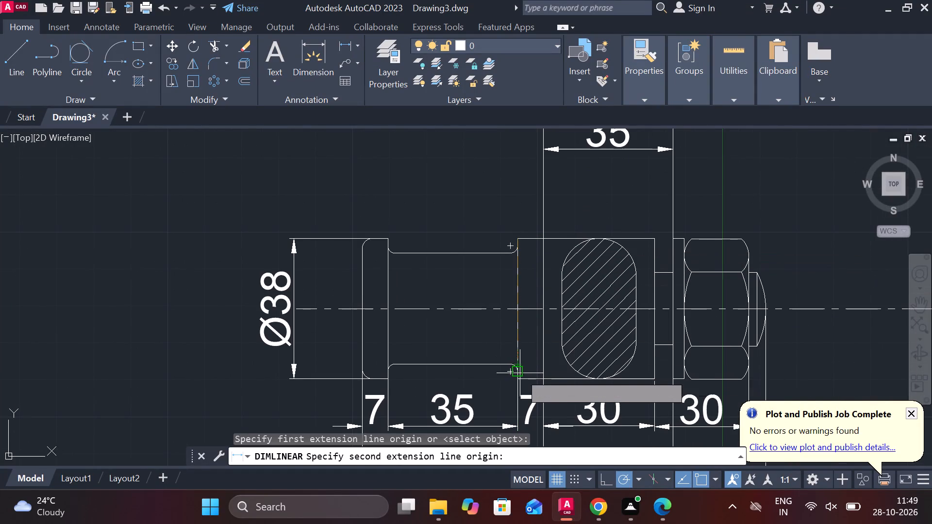
click(520, 380)
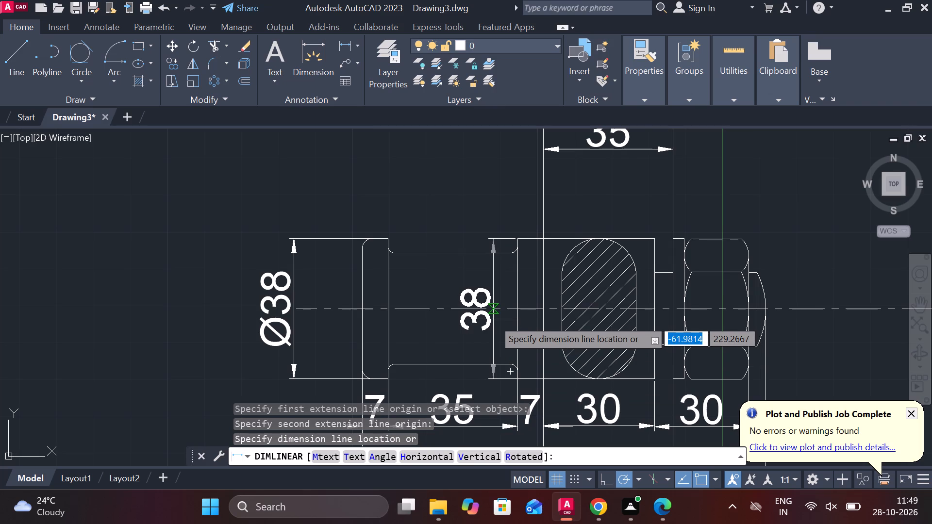
click(493, 319)
double_click(477, 292)
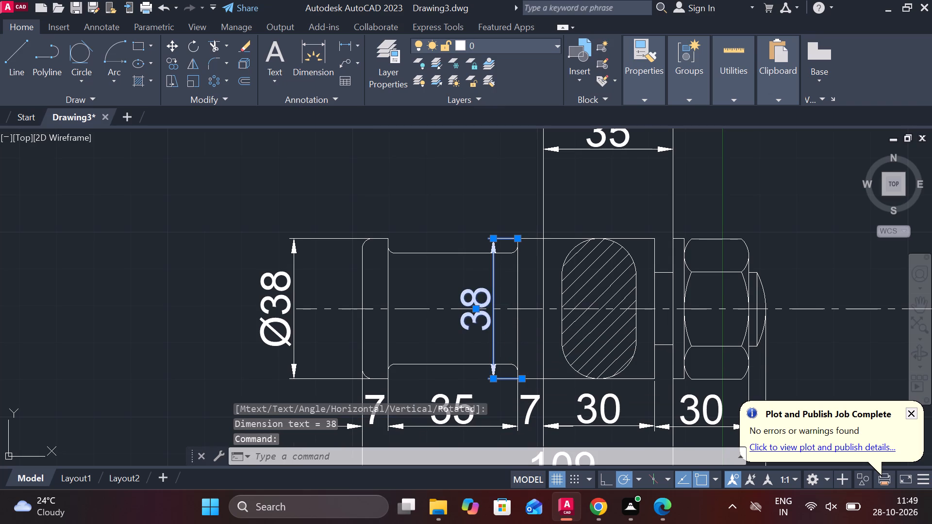
click(614, 77)
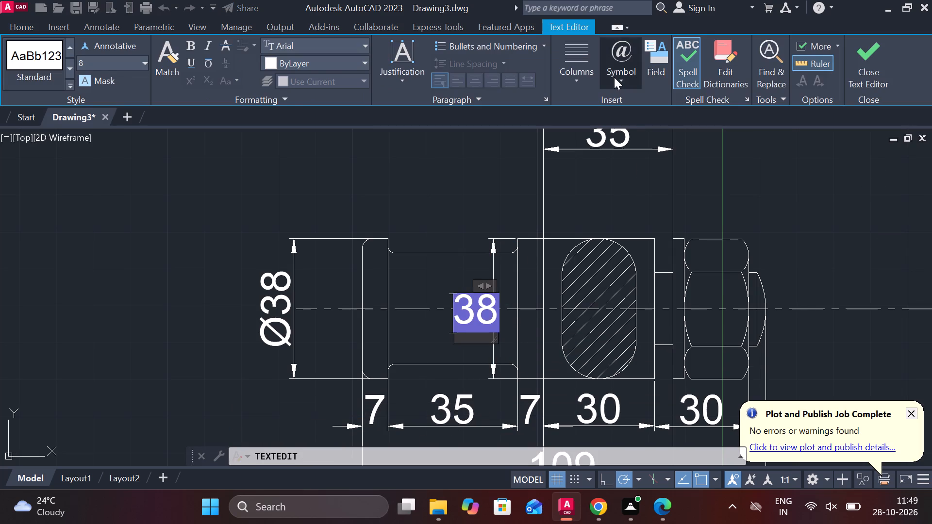
click(632, 138)
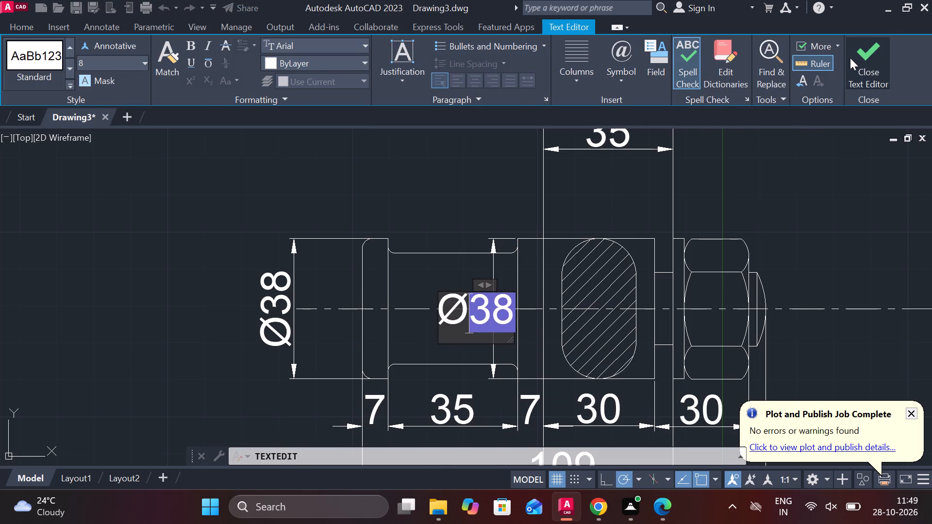
click(850, 58)
Add a vertical linear dimension across the pin's threaded end protruding from the nut, placed just beyond its domed tip.
scroll(619, 229, down, 2)
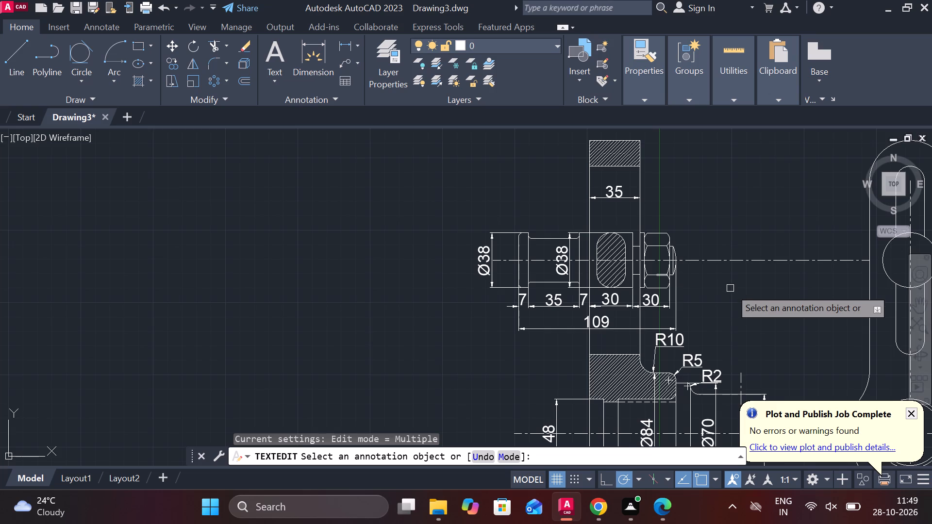
middle_drag(731, 288, 659, 280)
scroll(648, 229, up, 2)
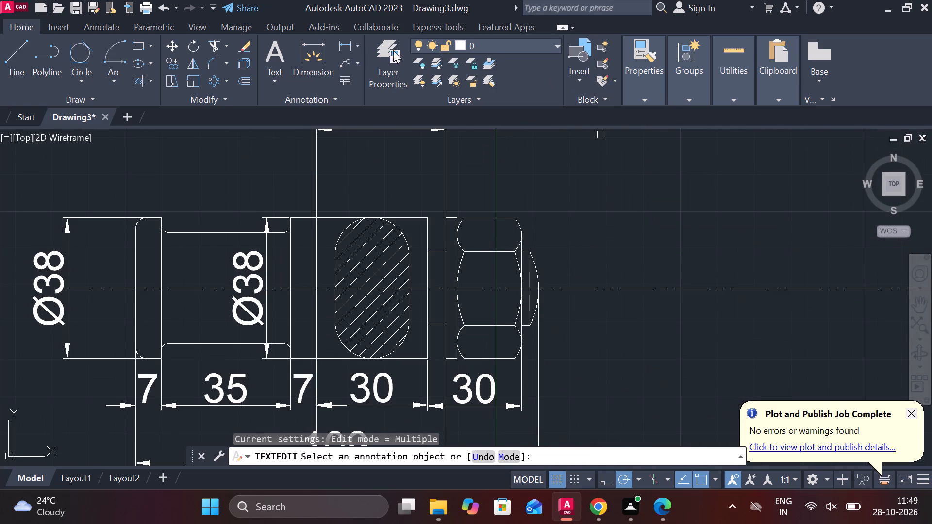
click(342, 44)
scroll(613, 262, up, 2)
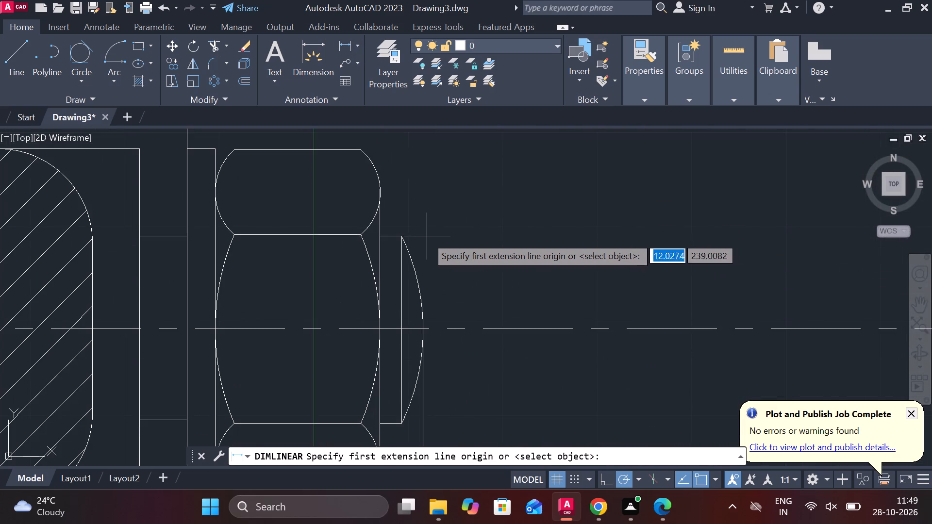
click(399, 236)
middle_drag(389, 392, 413, 353)
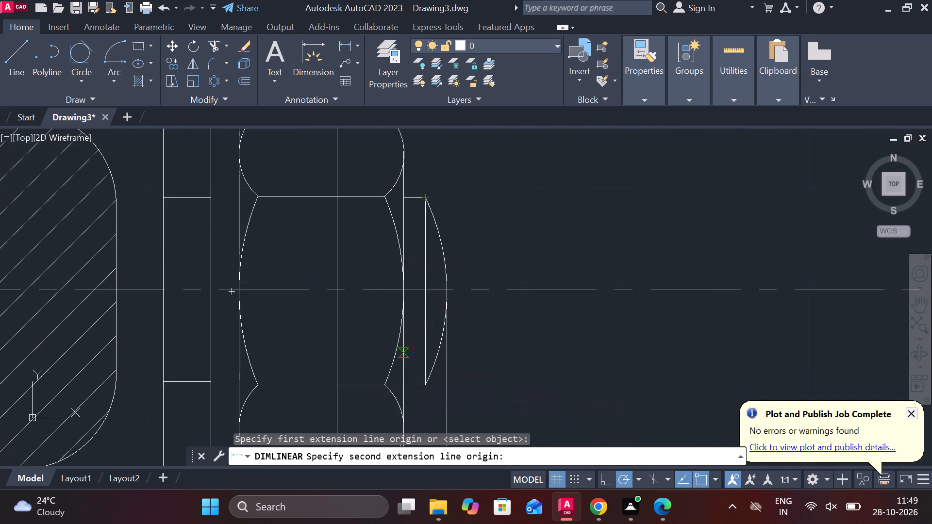
click(428, 388)
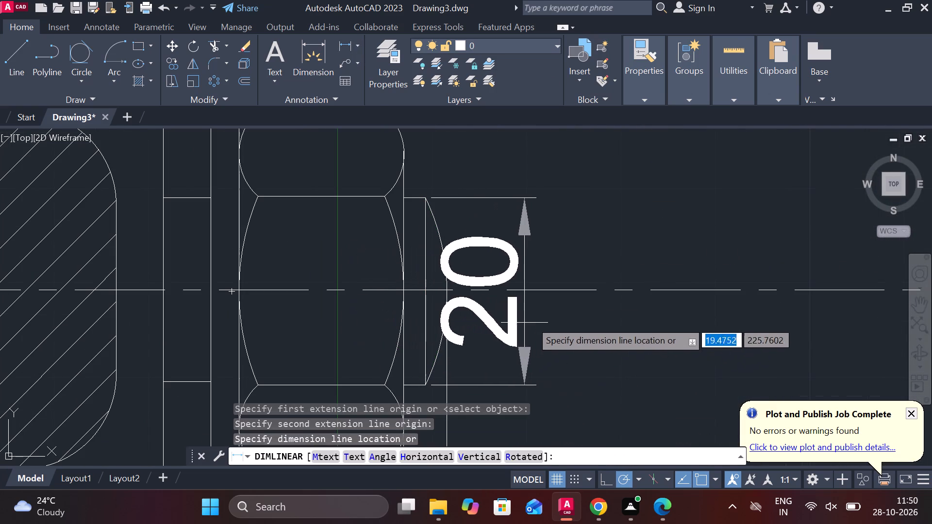
click(549, 314)
Add a horizontal linear dimension across the width of the hatched rounded section on the pin, placed along the centerline.
scroll(594, 318, down, 2)
scroll(656, 323, down, 1)
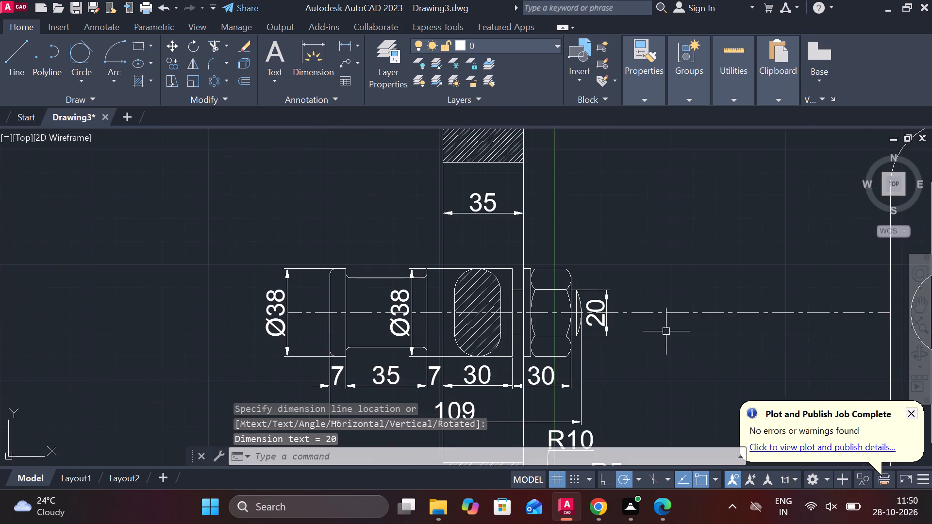
middle_drag(667, 332, 589, 283)
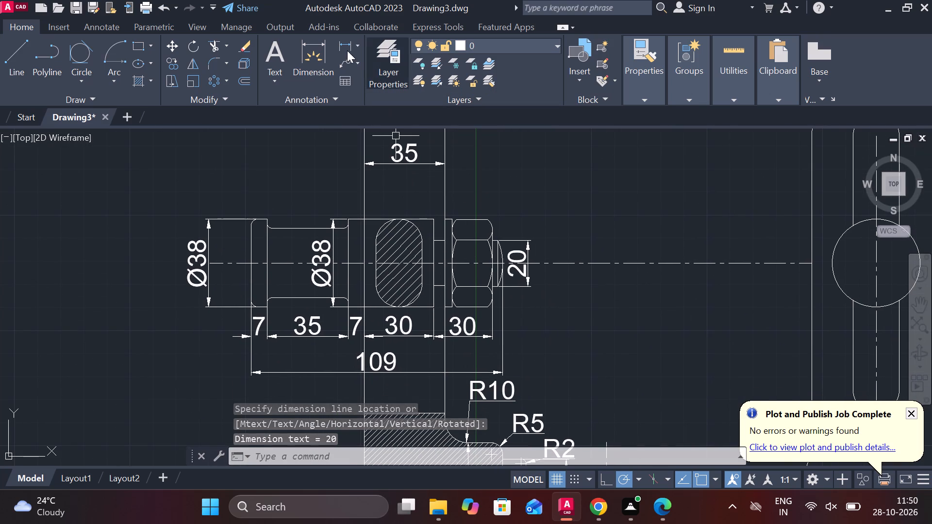
click(340, 43)
scroll(436, 272, up, 2)
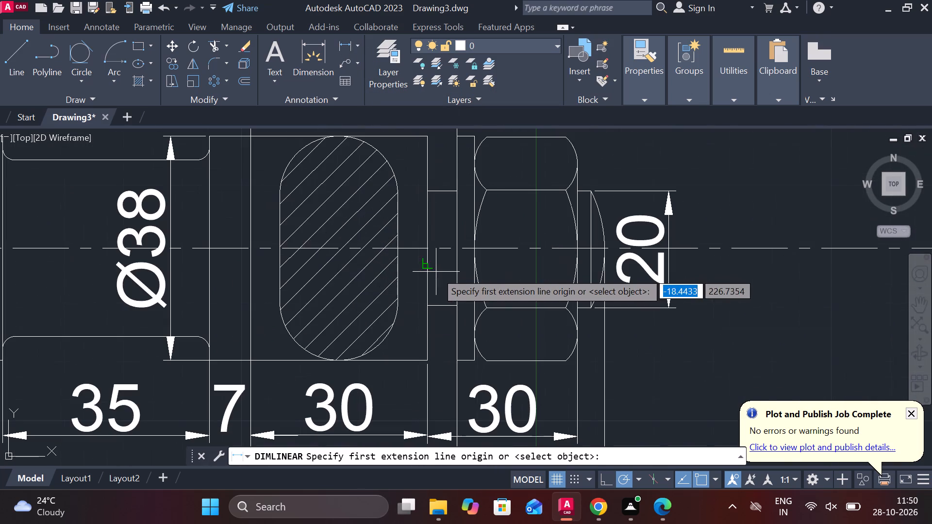
click(281, 245)
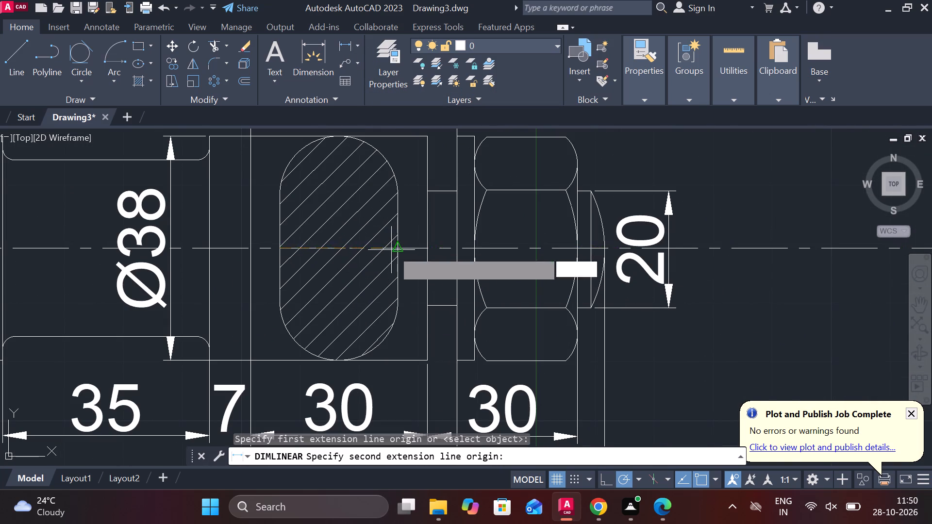
click(393, 250)
click(383, 249)
Start a linear dimension on the slotted lever arm in the adjacent front view.
scroll(413, 253, down, 2)
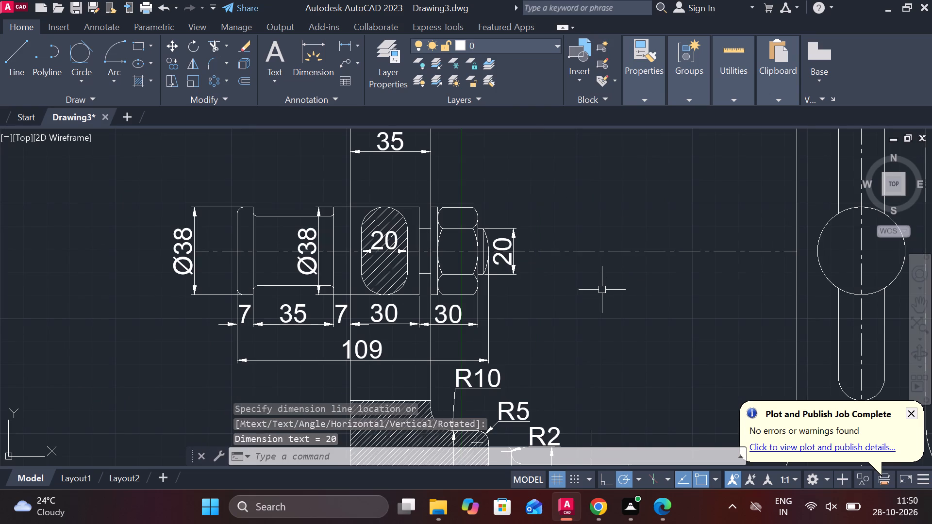
scroll(643, 297, down, 1)
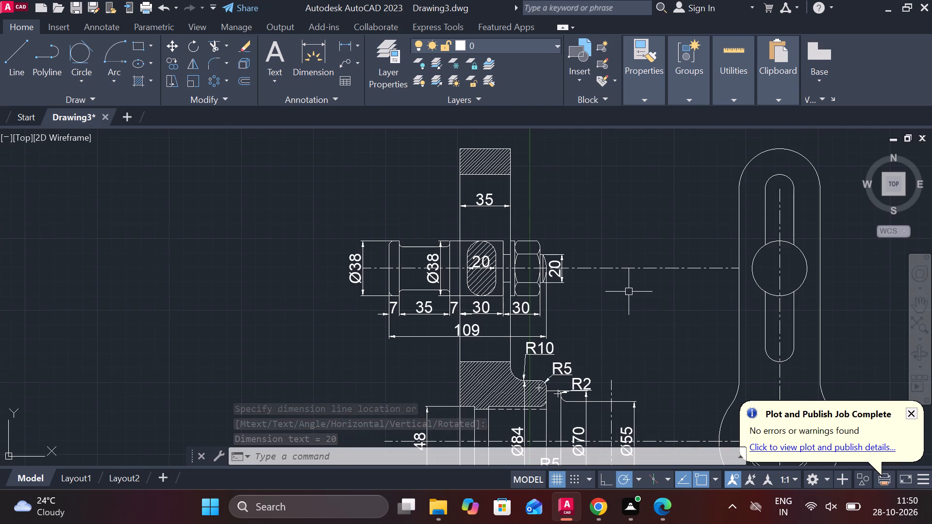
middle_drag(633, 317, 622, 265)
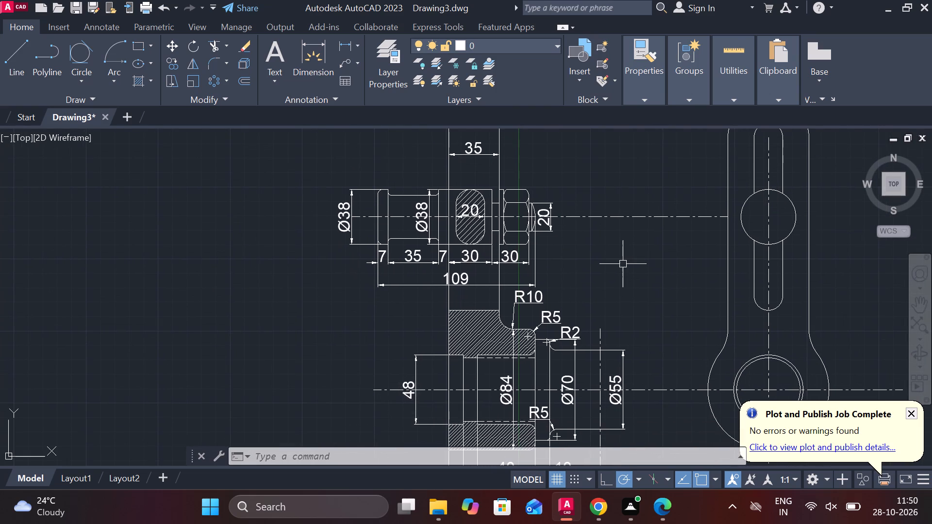
scroll(632, 293, down, 1)
middle_drag(651, 293, 564, 293)
scroll(589, 215, up, 1)
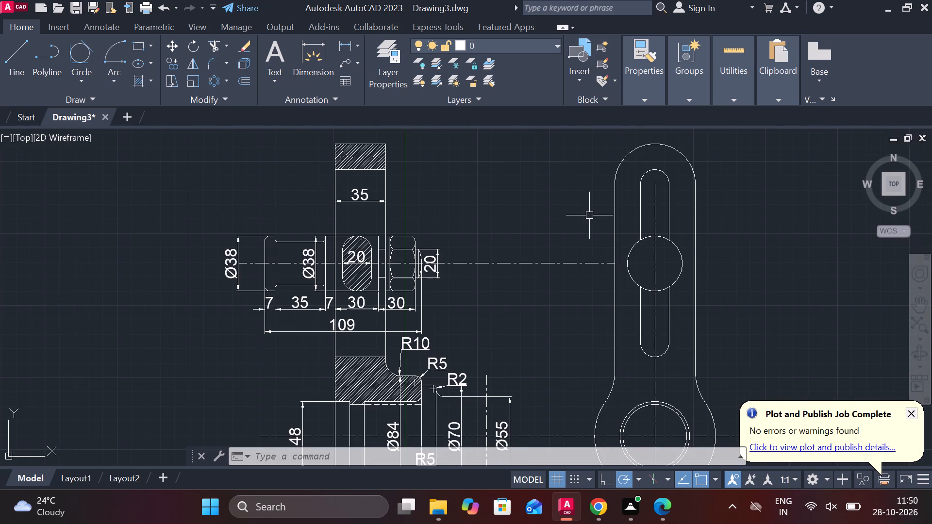
click(343, 47)
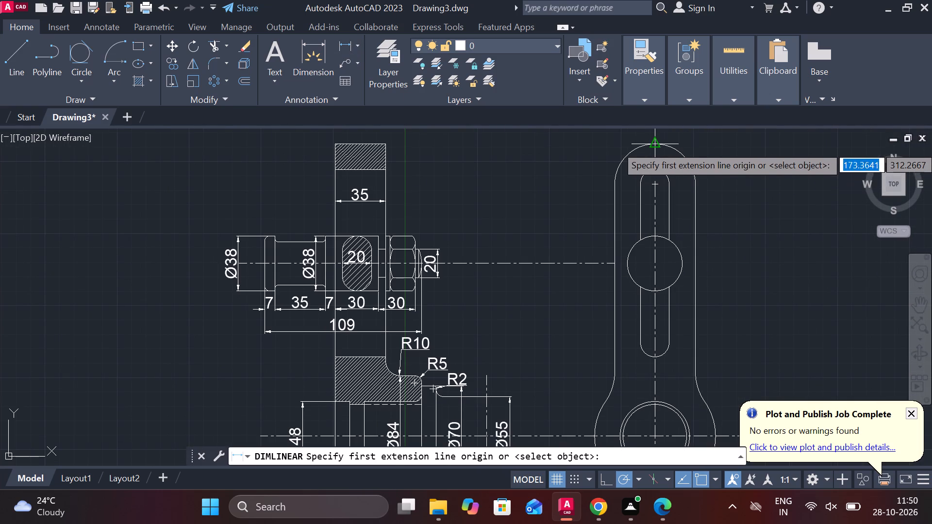
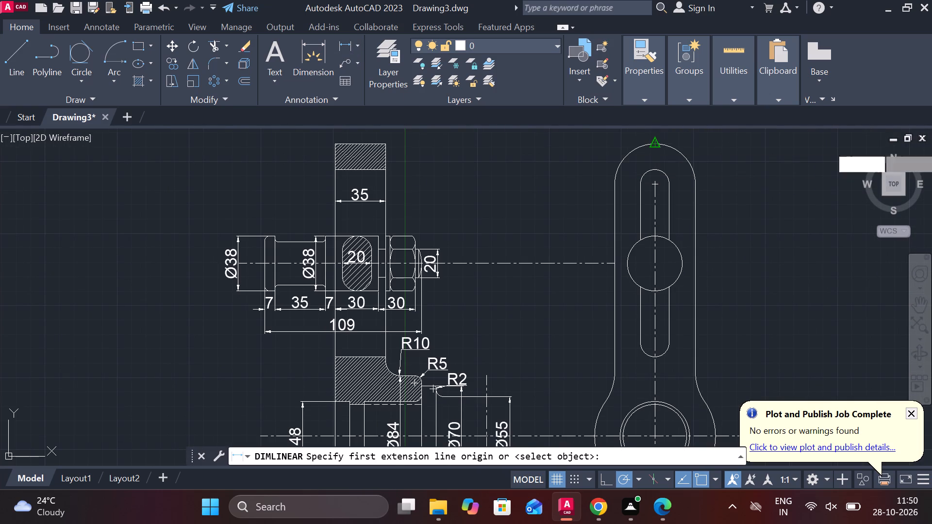
Finish the vertical linear dimension from the lever arm's rounded top to the slot's upper arc centre, placed outside the arm's left edge.
click(656, 183)
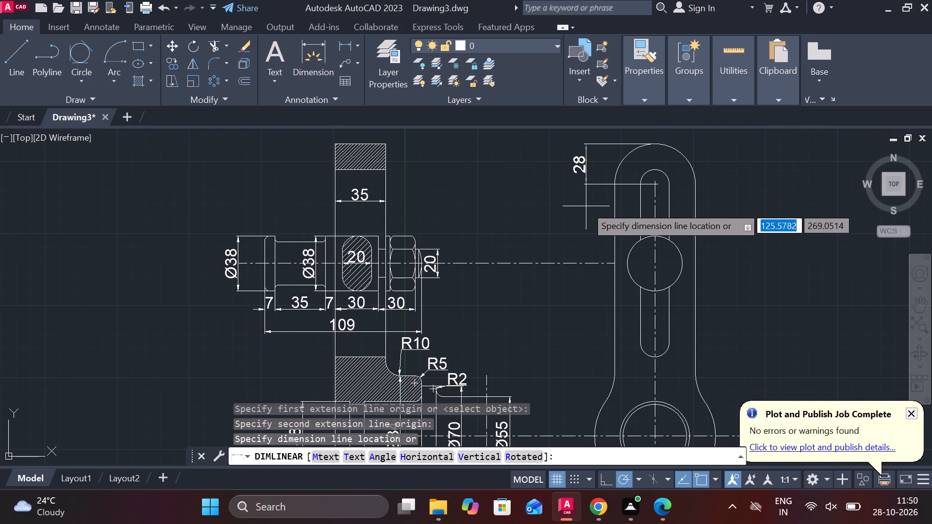
click(586, 206)
Add a vertical linear dimension between the slot's upper and lower arc centres, aligned below the dimension from the arm's top.
middle_drag(617, 251, 602, 240)
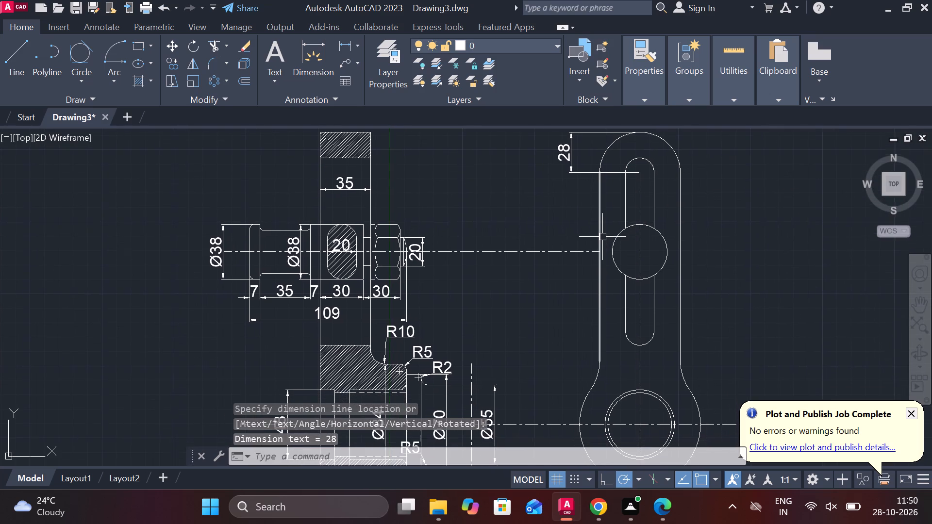
key(space)
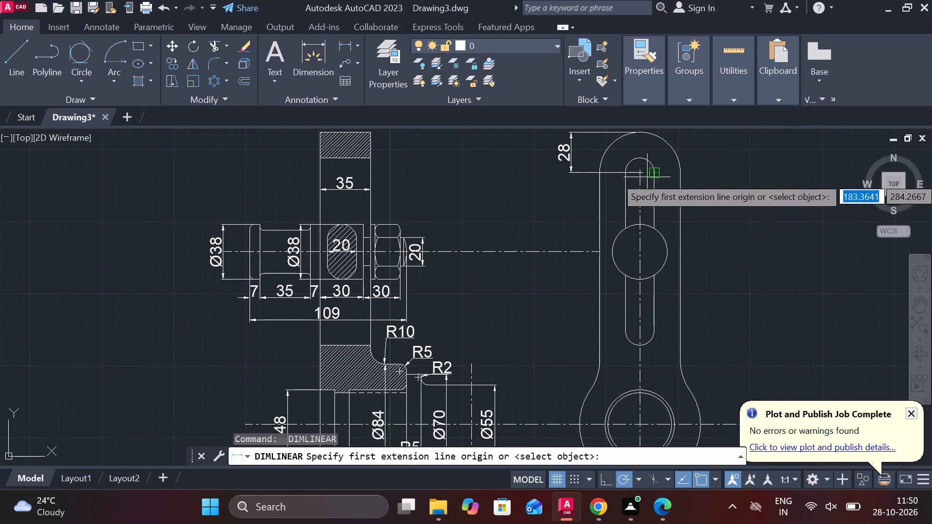
click(642, 175)
click(636, 330)
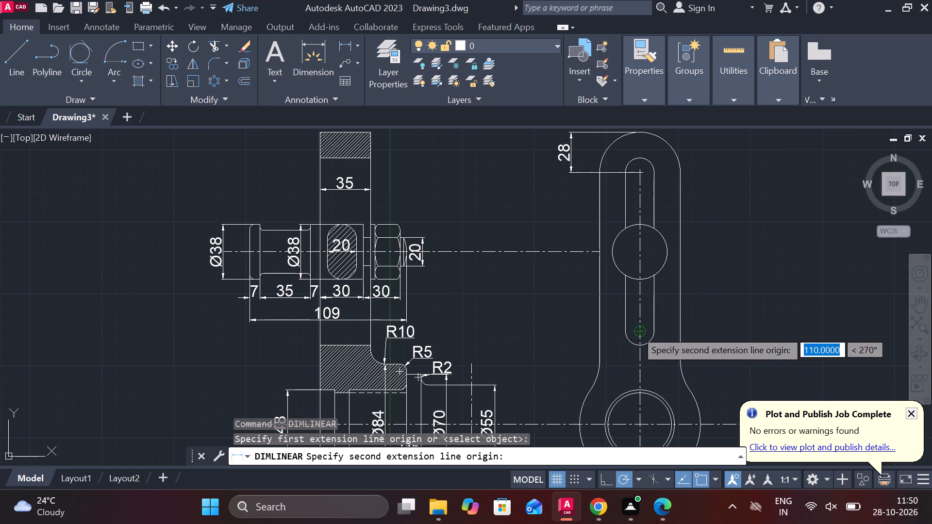
click(574, 178)
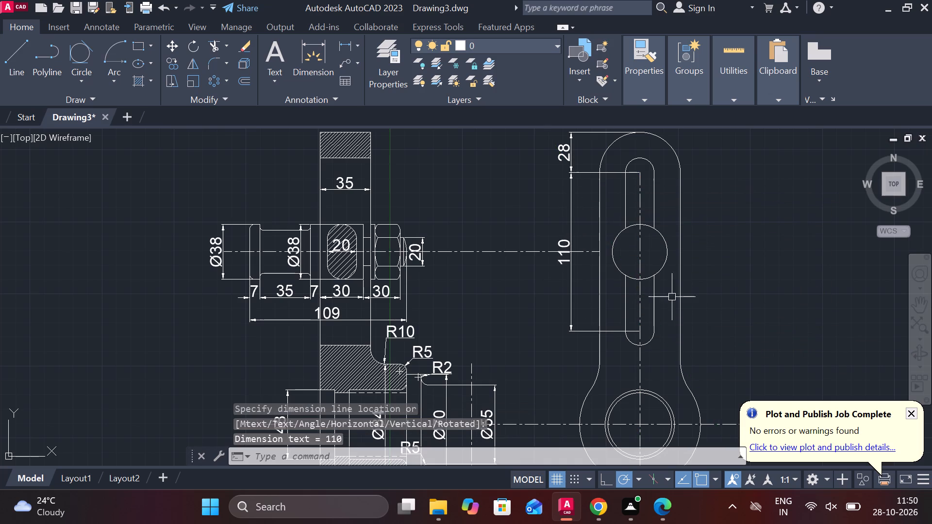
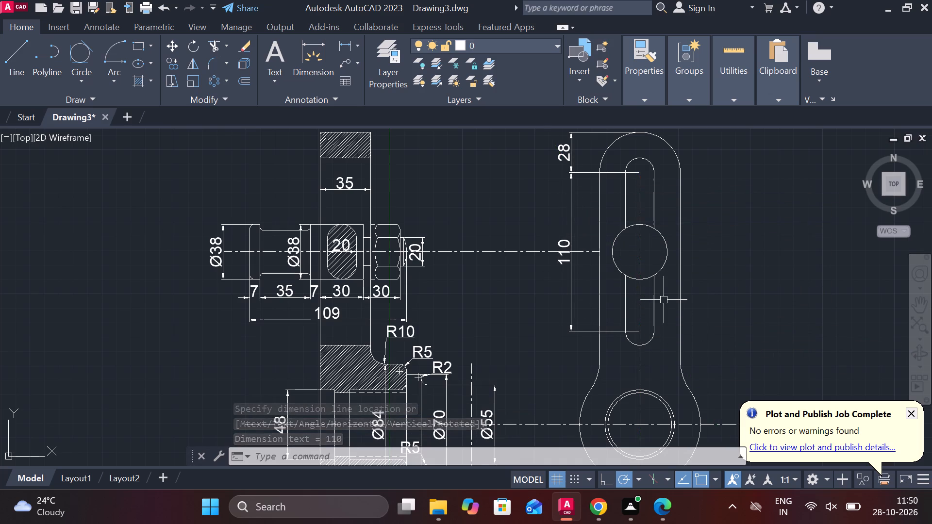
Add a vertical linear dimension from the slot's lower arc centre to the hub hole's centre, aligned with the dimensions above.
key(space)
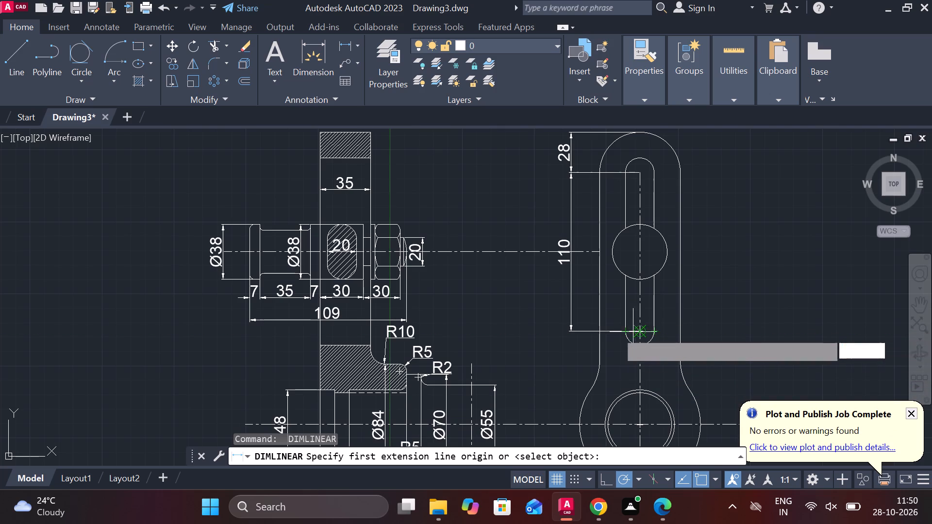
click(640, 329)
middle_drag(636, 369, 645, 241)
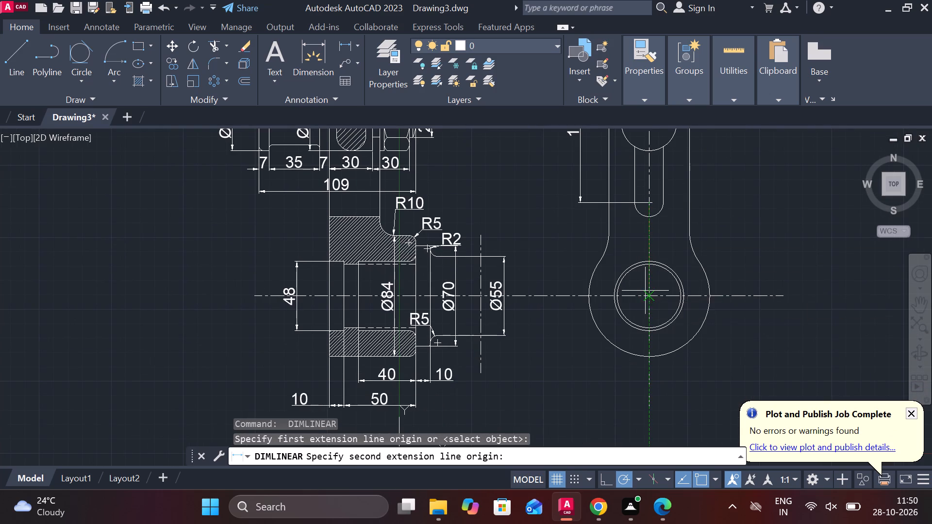
click(645, 291)
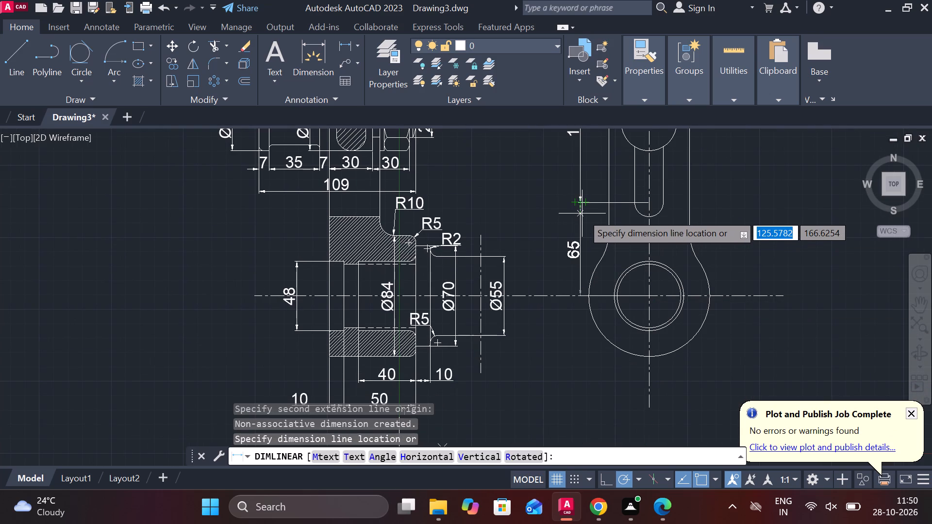
click(581, 202)
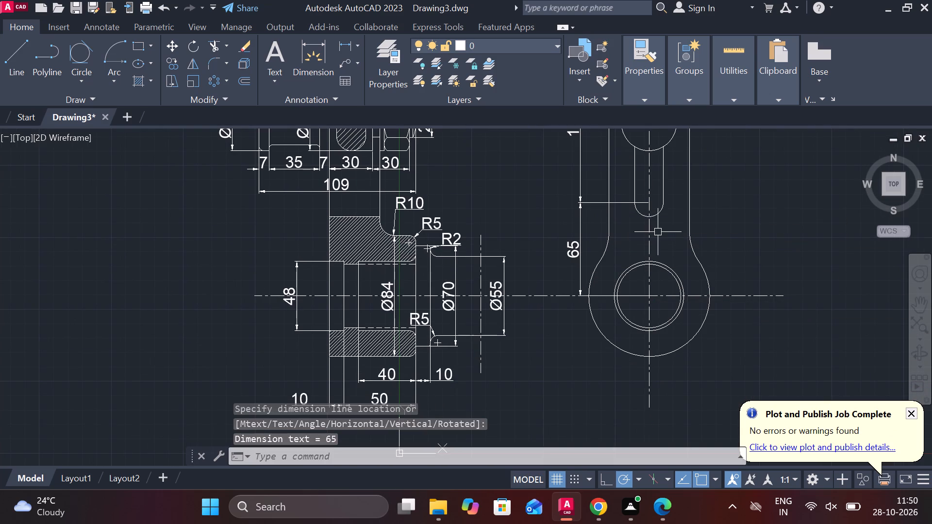
Add a vertical linear dimension from the hub's horizontal centreline to the hub's bottom edge, continuing the same dimension chain.
middle_drag(680, 309, 668, 268)
key(space)
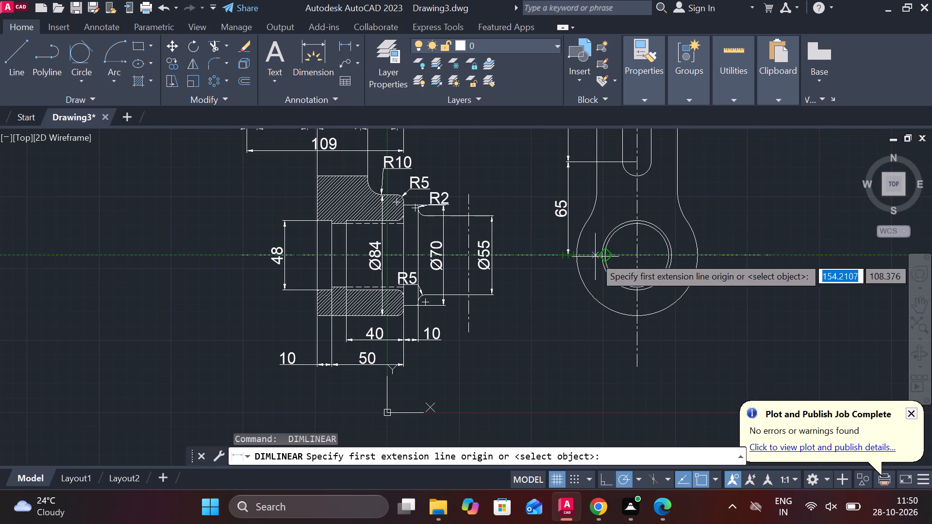
click(569, 254)
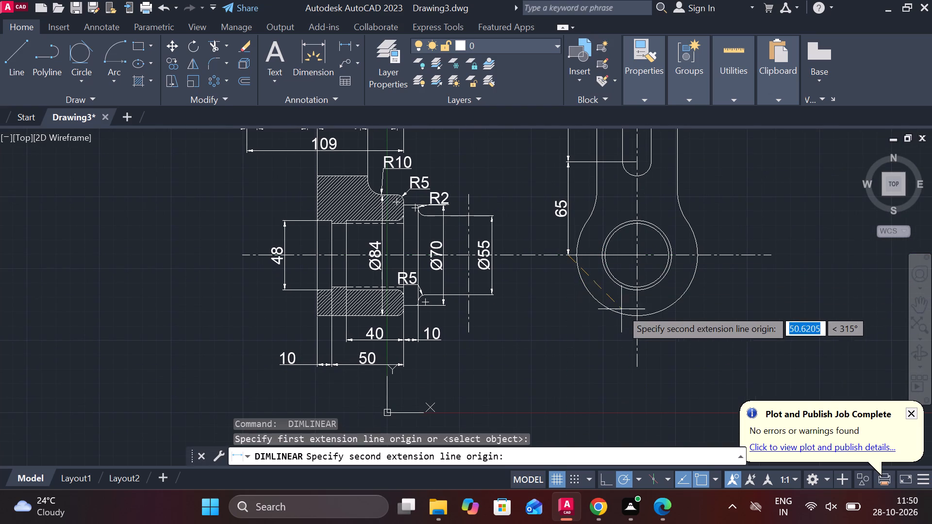
click(630, 313)
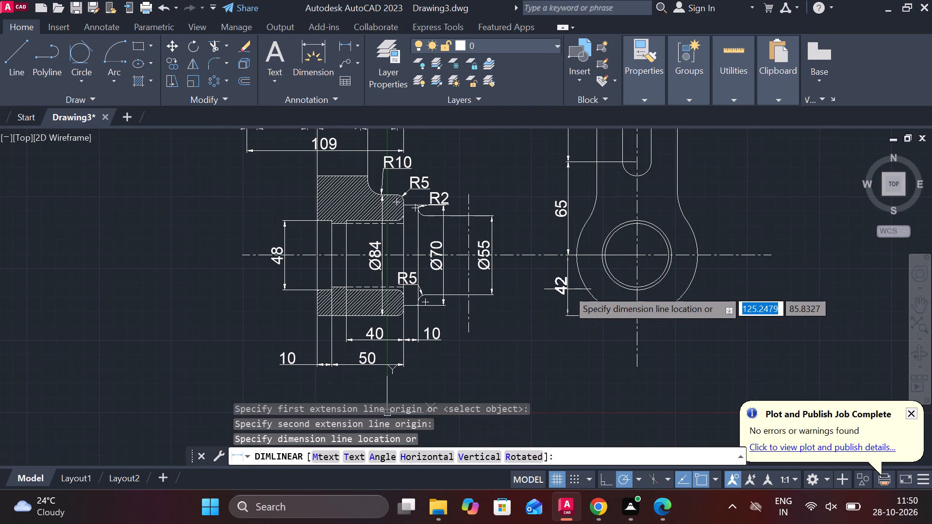
scroll(572, 247, up, 2)
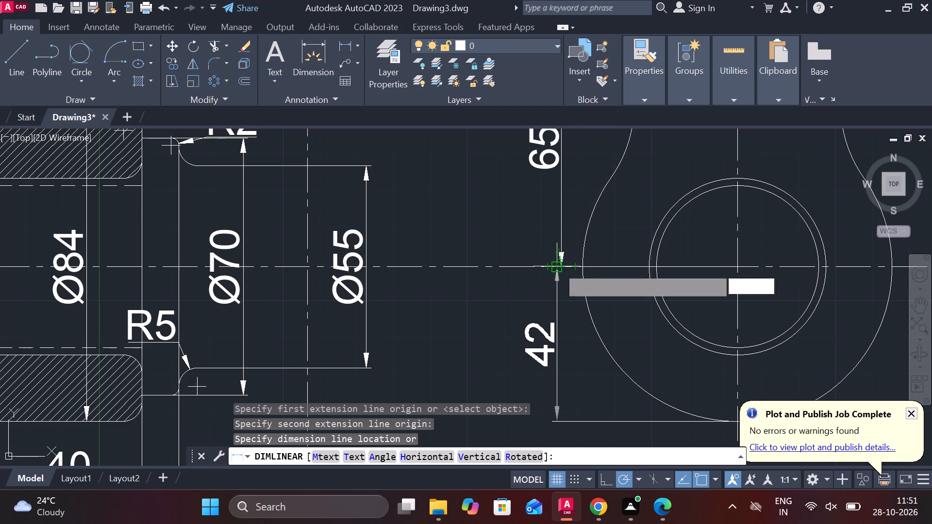
scroll(560, 267, up, 2)
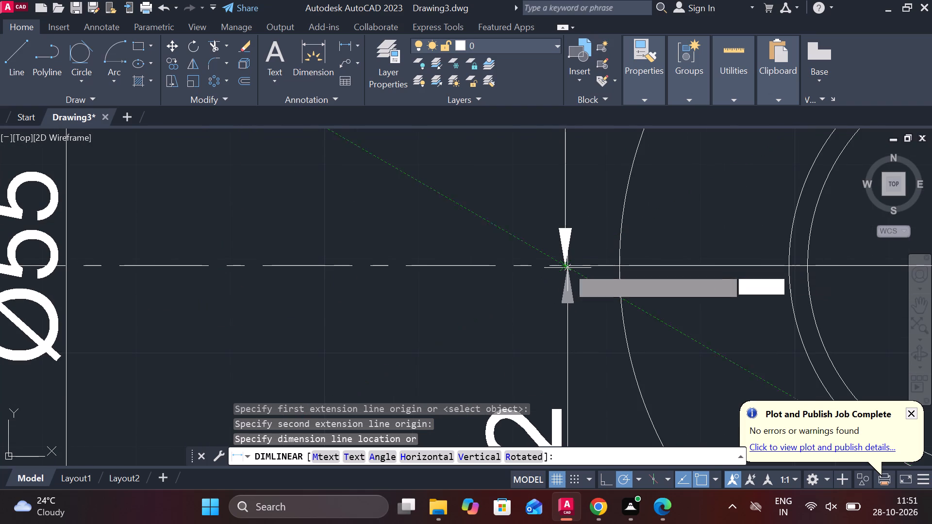
click(568, 267)
Add an overall vertical linear dimension from the lever's rounded top to the hub's bottom, placed outside the chain of partial heights.
scroll(570, 267, down, 2)
scroll(638, 299, down, 2)
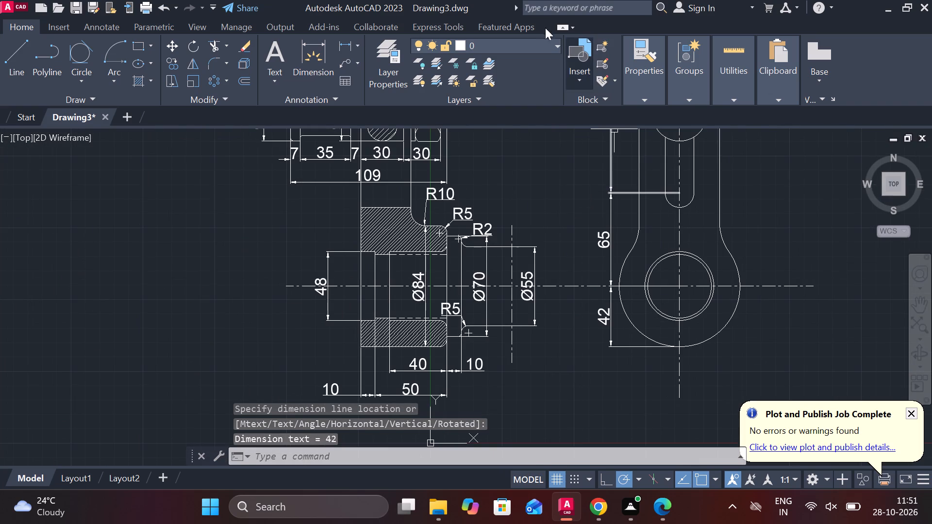
click(349, 46)
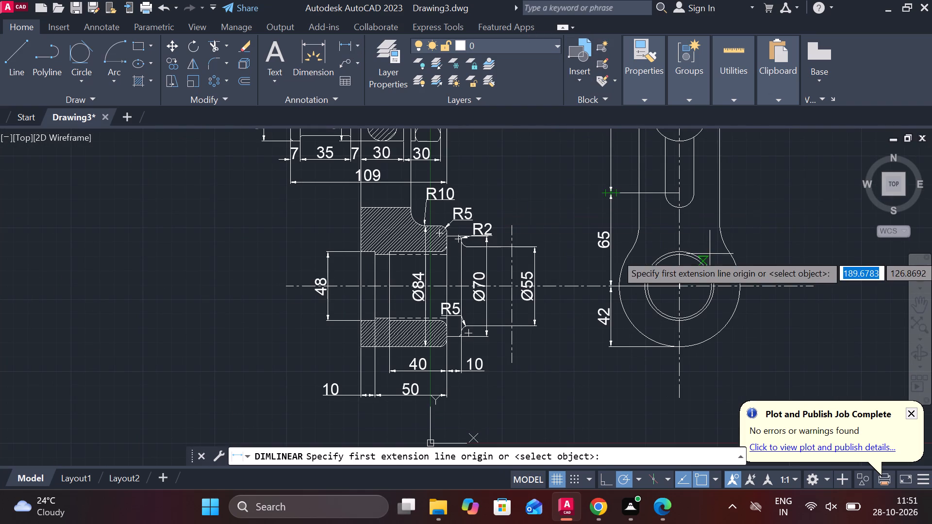
middle_drag(710, 254, 650, 421)
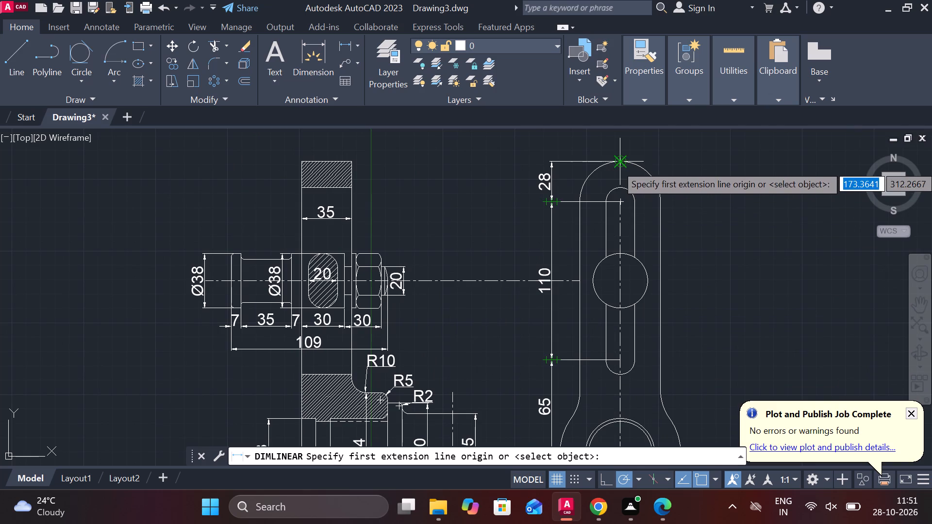
click(617, 164)
scroll(621, 196, down, 2)
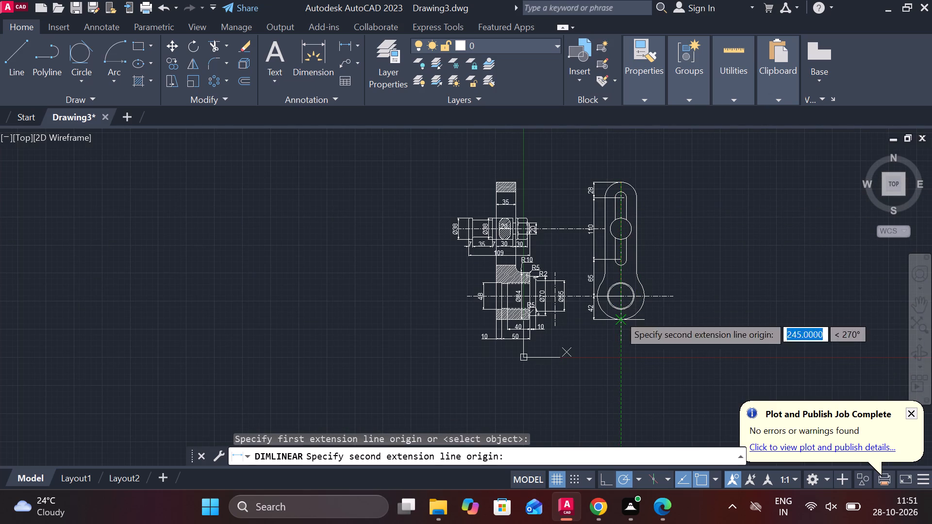
click(619, 315)
scroll(588, 316, up, 2)
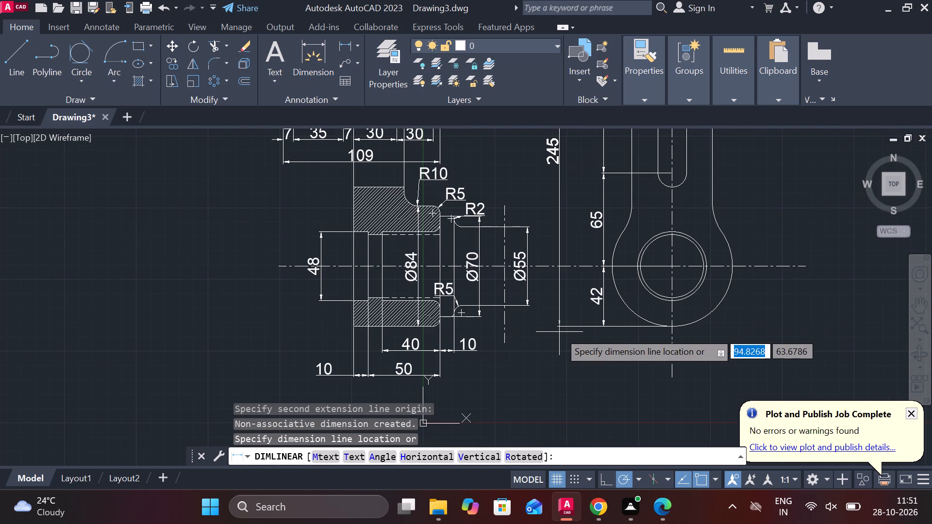
click(559, 332)
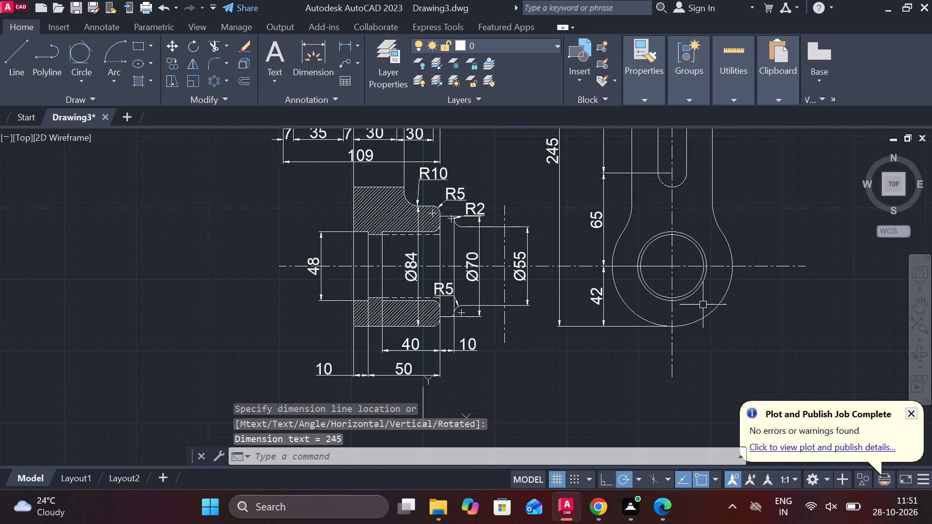
Add a horizontal linear dimension across the arm's left wall, from its outer edge to the slot edge, above the pin circle.
middle_drag(721, 286, 604, 332)
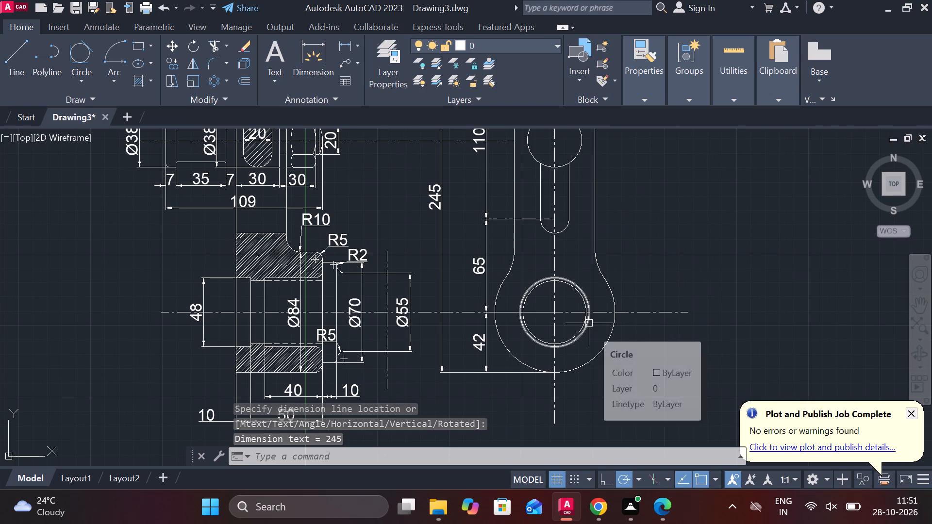
middle_drag(632, 278, 635, 397)
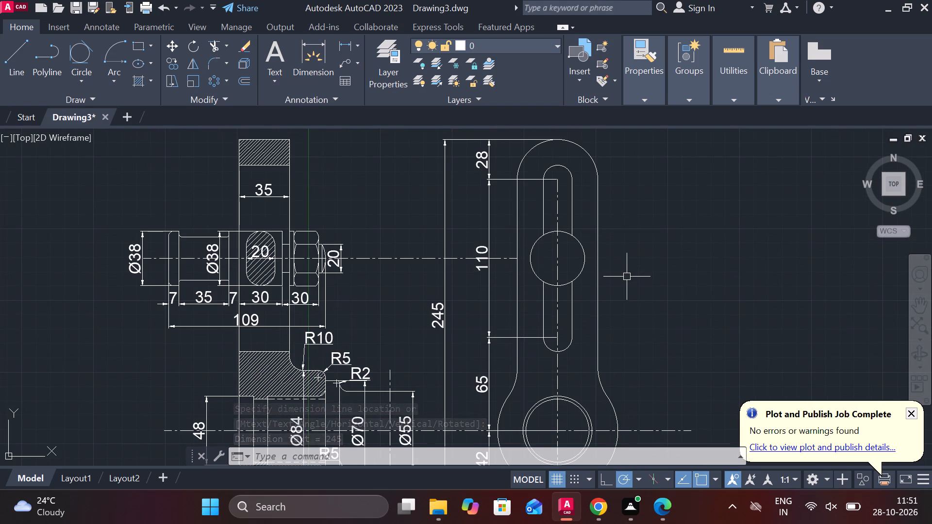
click(347, 47)
scroll(553, 260, up, 1)
middle_drag(492, 196, 492, 250)
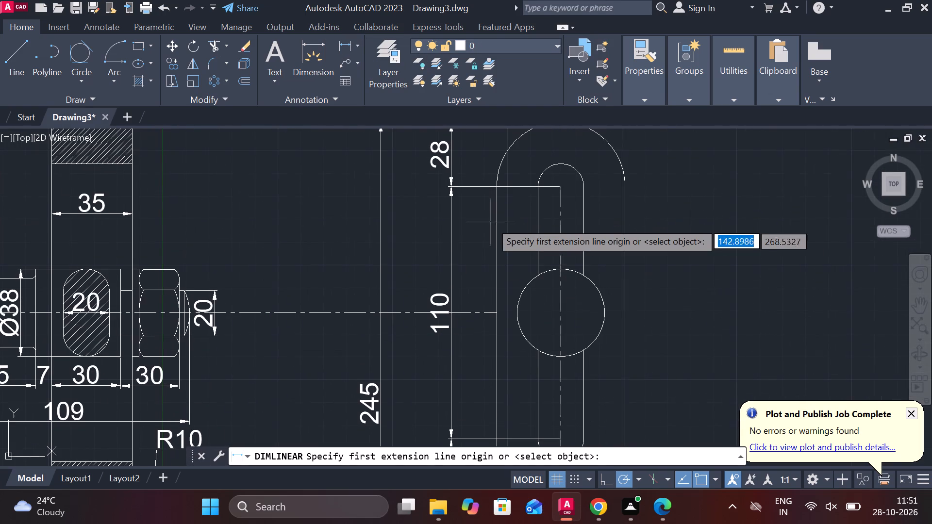
click(491, 227)
click(540, 227)
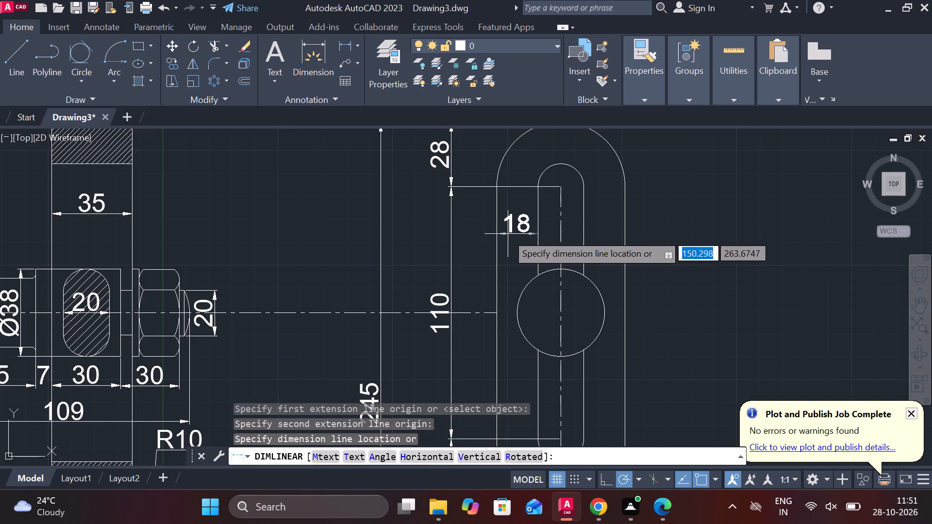
click(507, 234)
Add horizontal linear dimensions for the slot's width and the arm's right wall, in line with the left wall's dimension.
key(space)
click(539, 223)
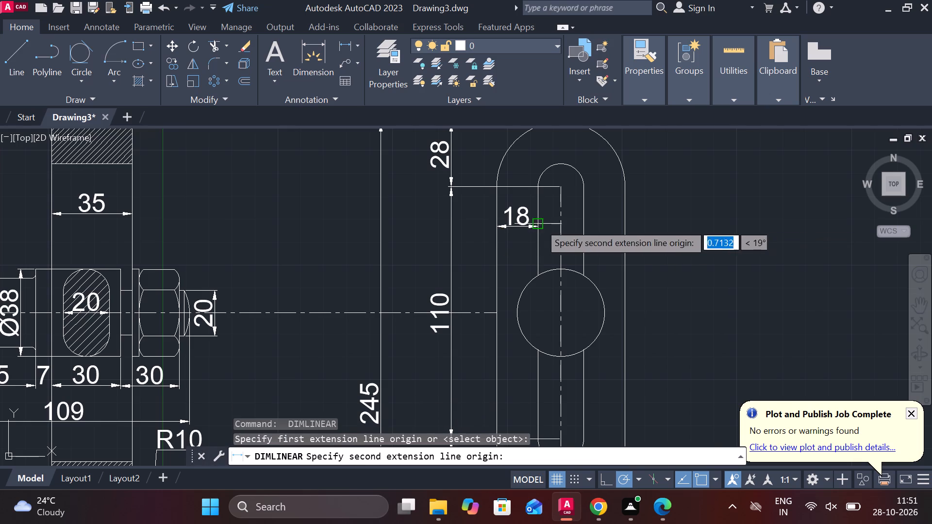
click(588, 225)
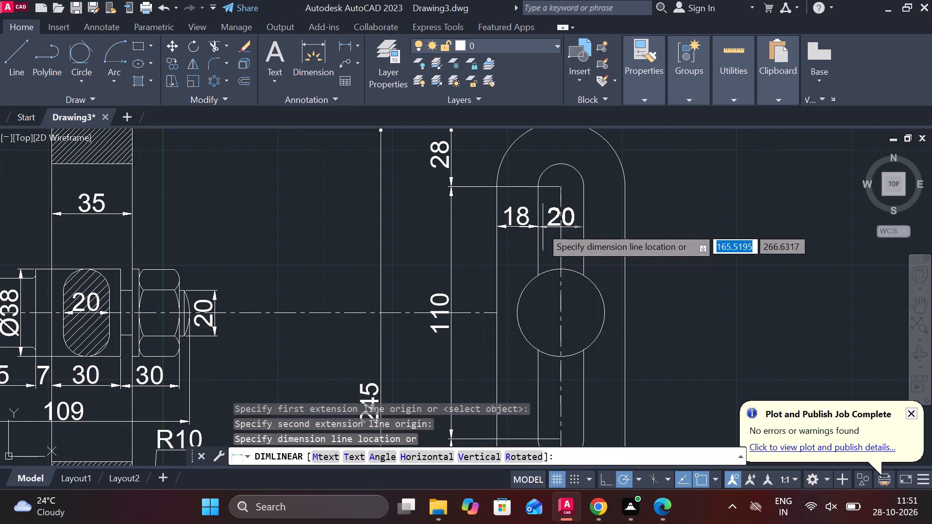
click(540, 227)
key(space)
click(583, 227)
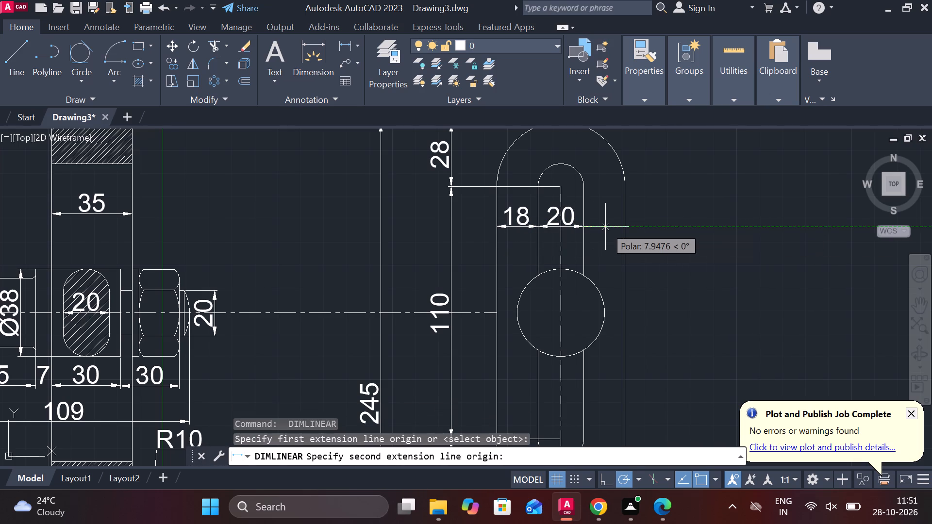
double_click(622, 227)
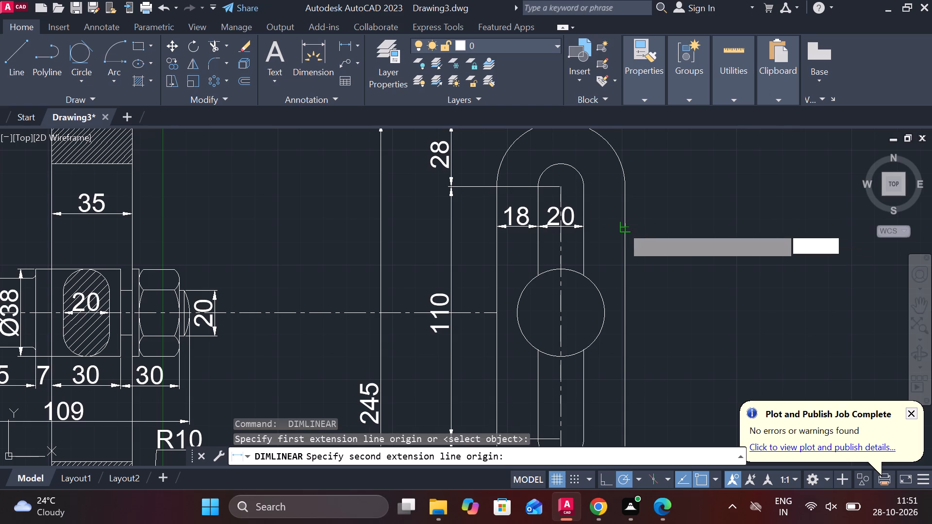
click(579, 224)
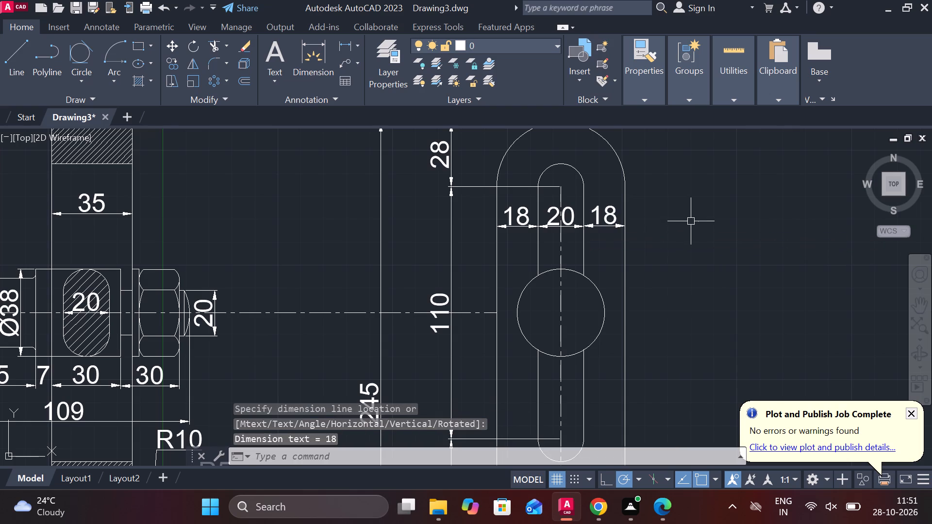
Add a horizontal linear dimension across the arm's full width, between its left and right outer edges.
middle_drag(657, 266, 642, 266)
middle_drag(638, 285, 602, 353)
middle_drag(599, 341, 612, 274)
key(space)
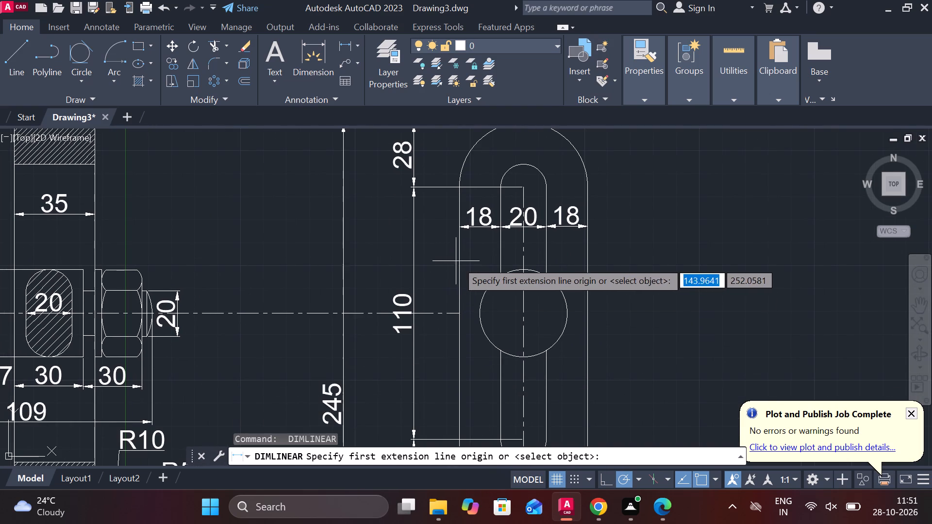
click(457, 261)
click(588, 262)
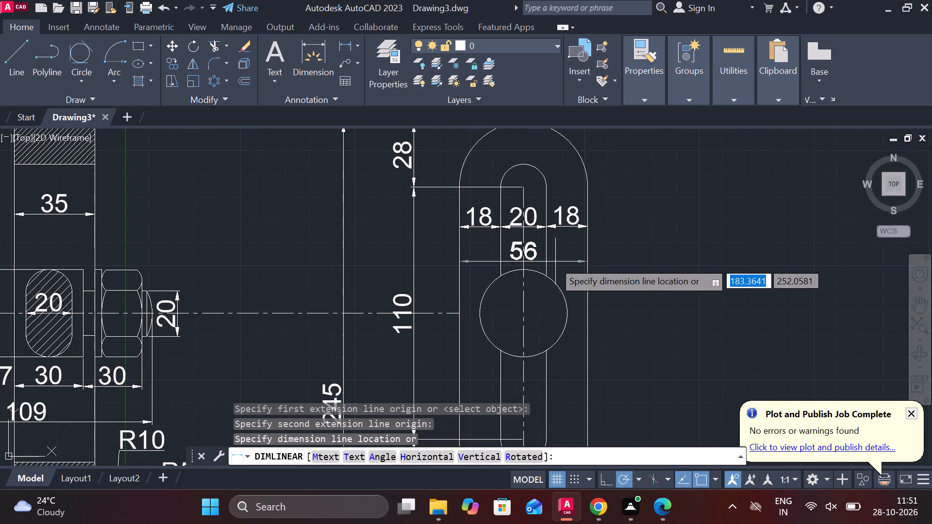
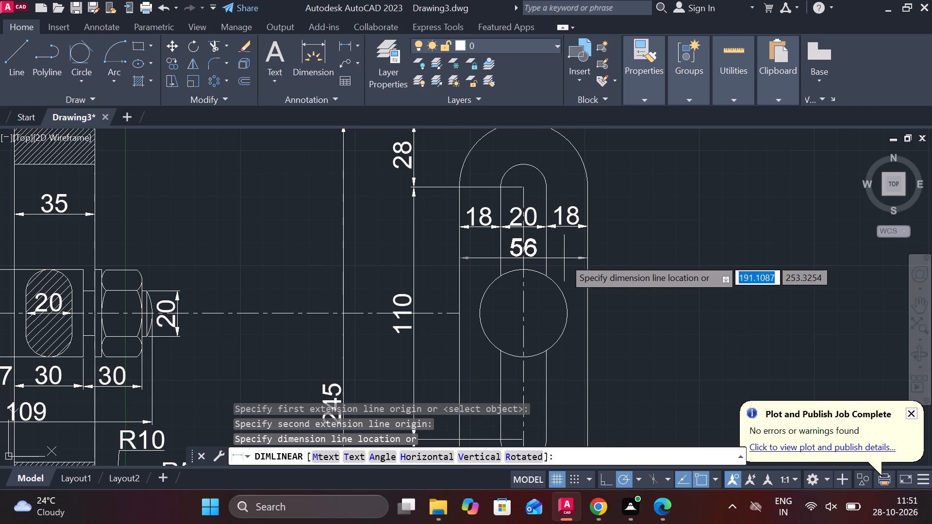
Place the arm's full-width dimension line just below the row of wall and slot width dimensions.
click(564, 256)
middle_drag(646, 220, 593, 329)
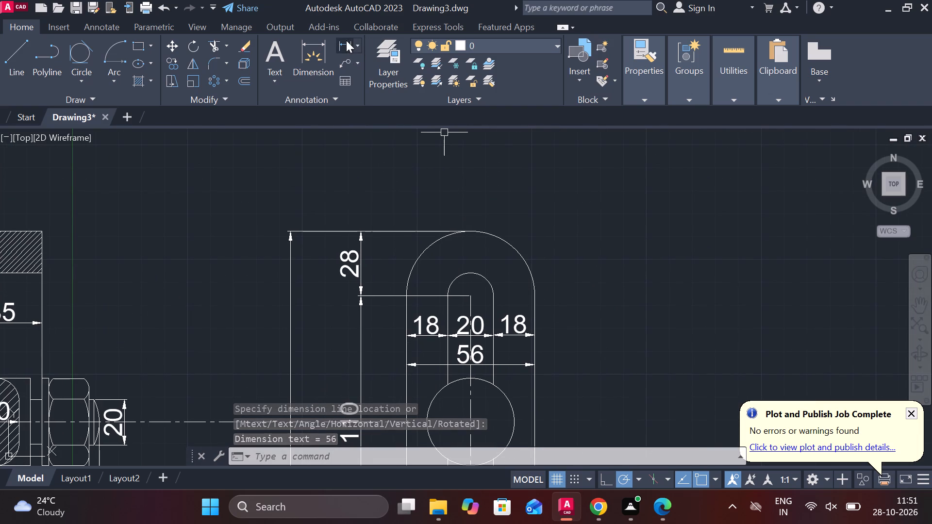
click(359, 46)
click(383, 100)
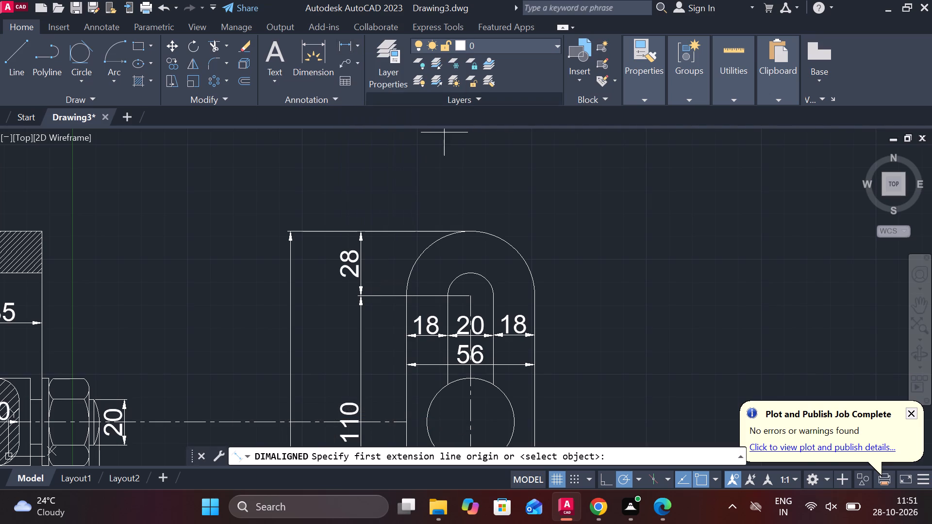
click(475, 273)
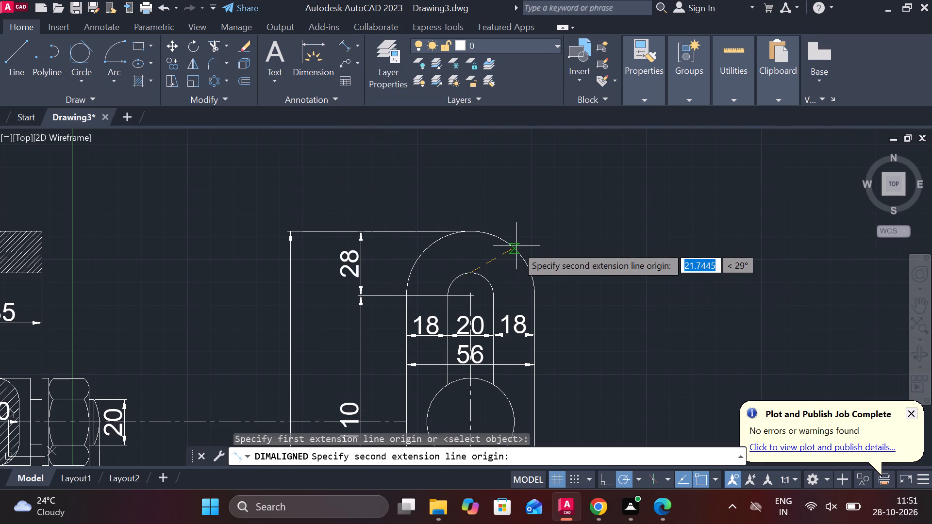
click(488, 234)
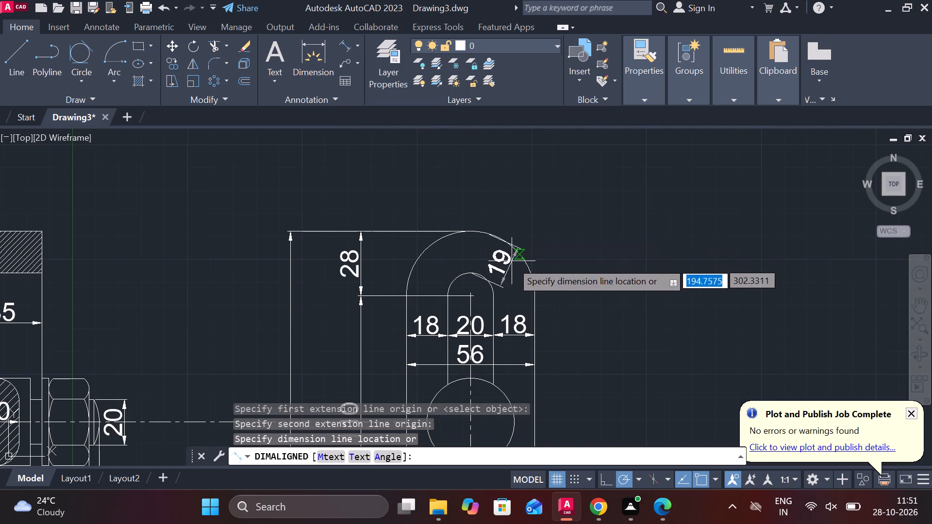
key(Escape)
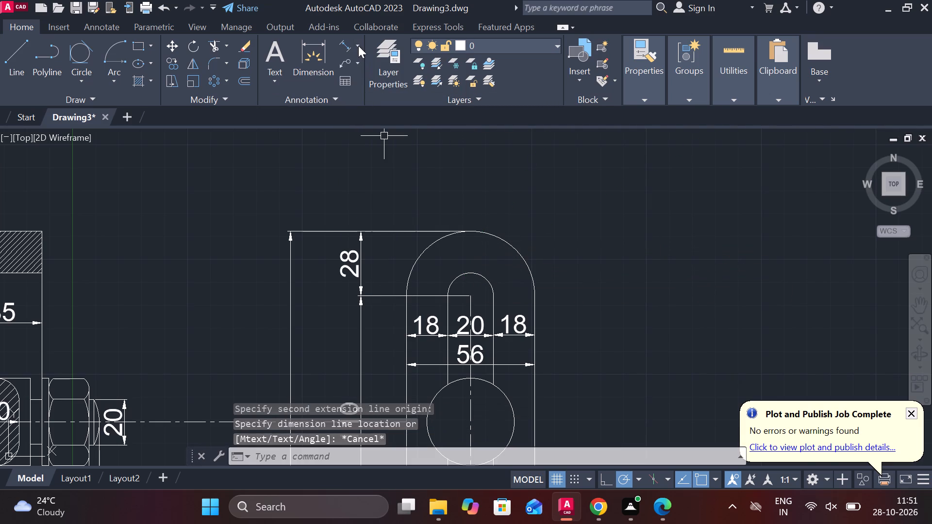
Add a radius dimension to the arm's outer rounded top, with its text outside the arc at the upper right.
click(359, 44)
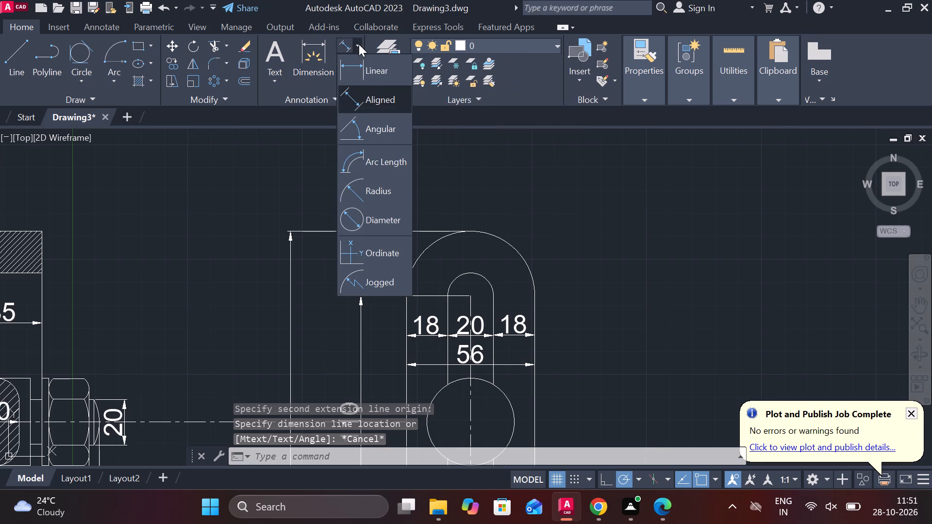
click(375, 191)
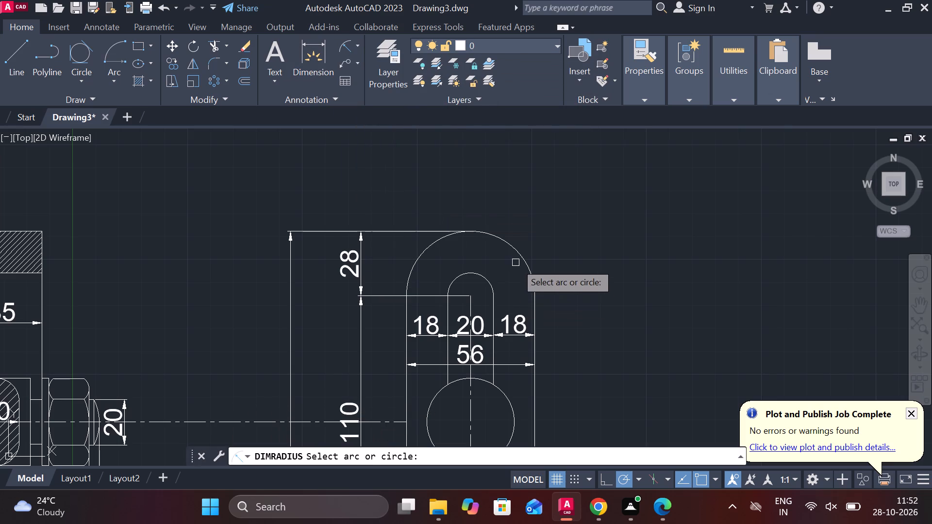
click(520, 253)
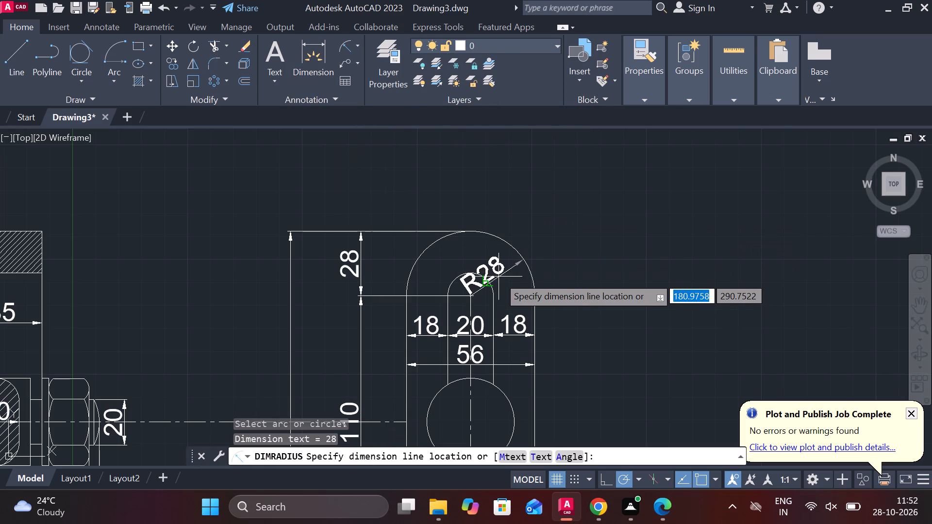
click(528, 229)
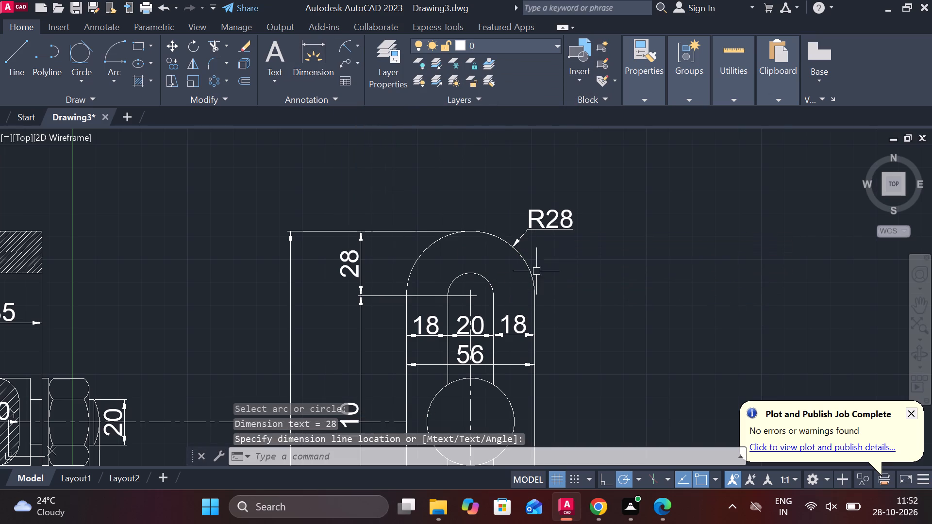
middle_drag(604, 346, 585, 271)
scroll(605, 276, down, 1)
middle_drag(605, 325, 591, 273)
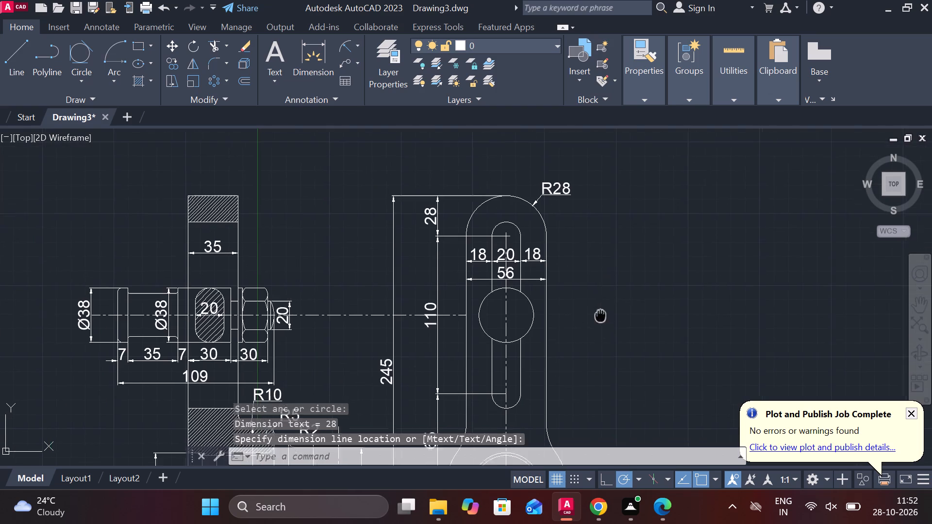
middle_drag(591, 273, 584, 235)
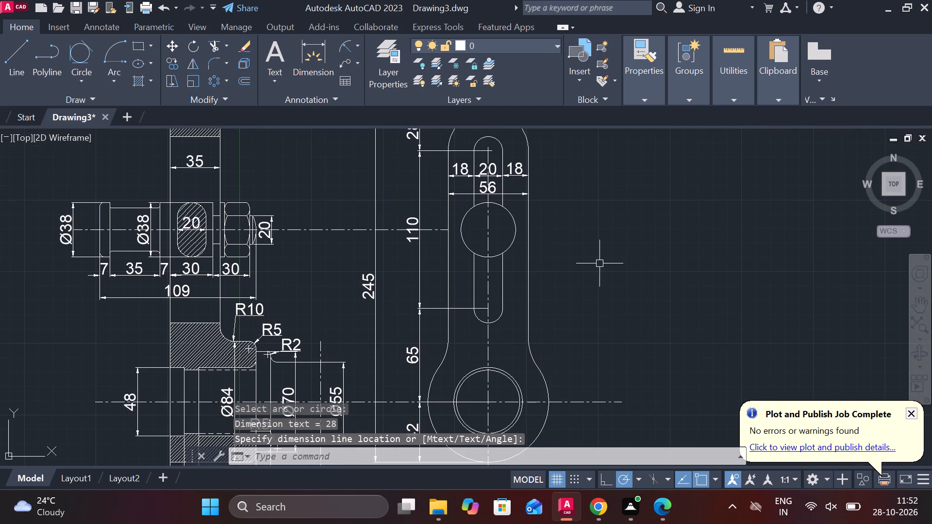
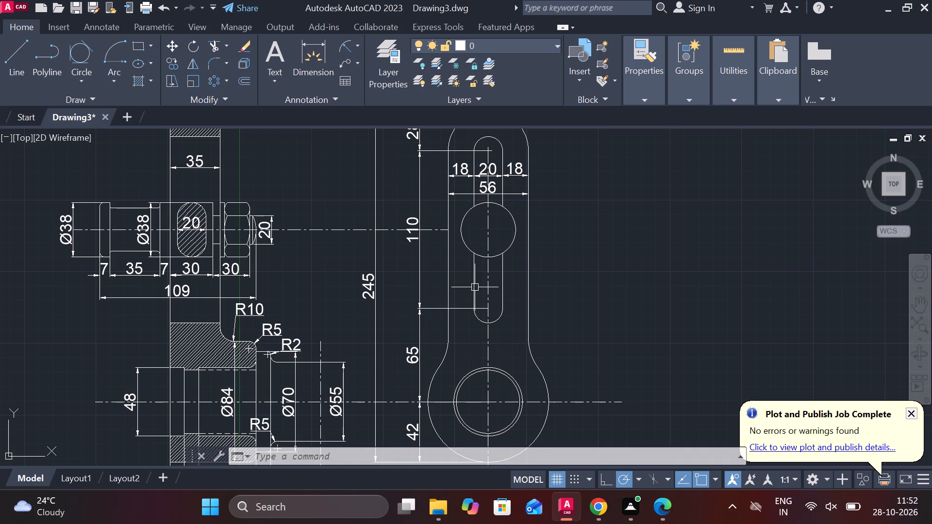
Add a radius dimension to the slot's lower rounded end, placed just below the arc at the vertical centre line.
click(345, 49)
scroll(455, 335, up, 2)
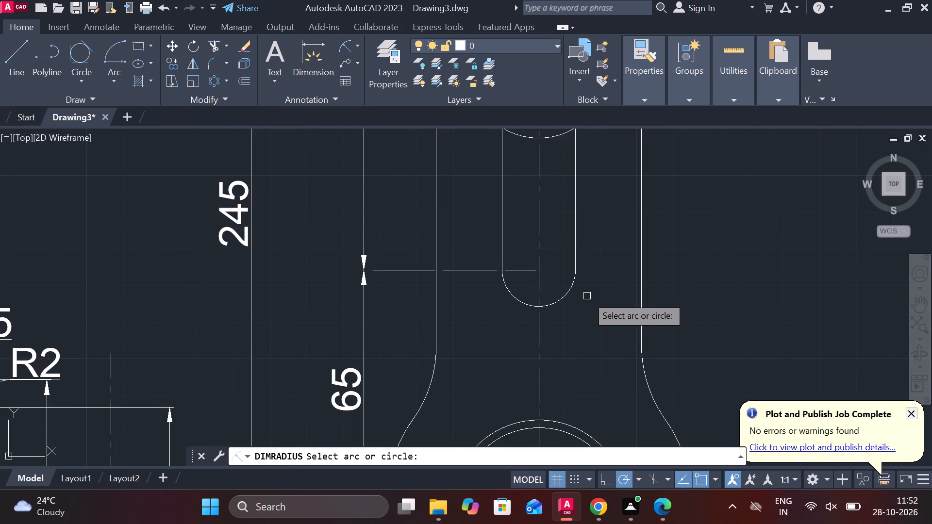
click(558, 295)
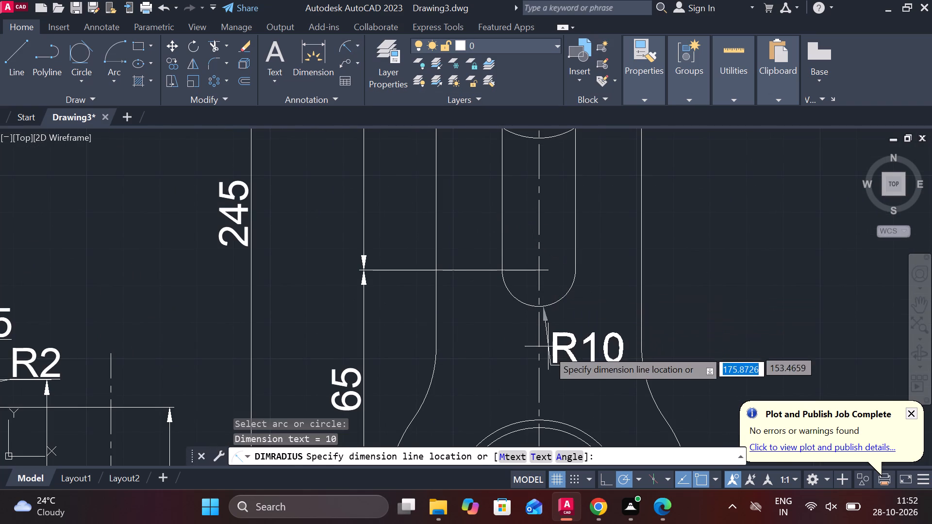
click(548, 352)
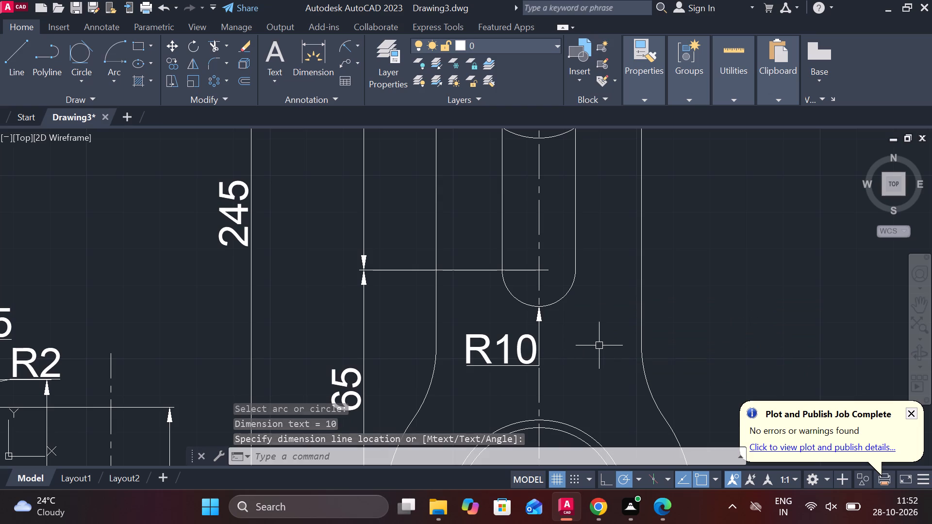
Add a radius dimension to the right-hand concave arc joining the arm to the round boss, with its text outside the profile.
scroll(604, 342, down, 2)
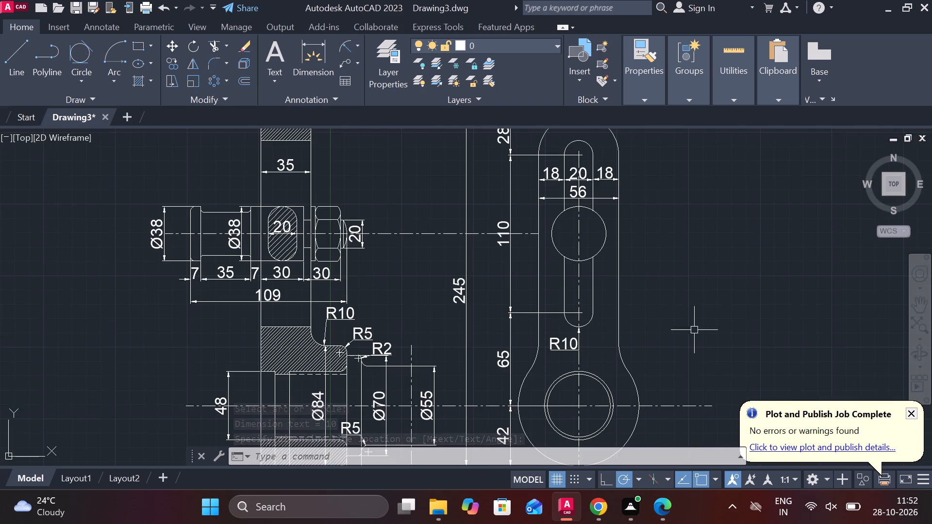
middle_drag(696, 330, 666, 183)
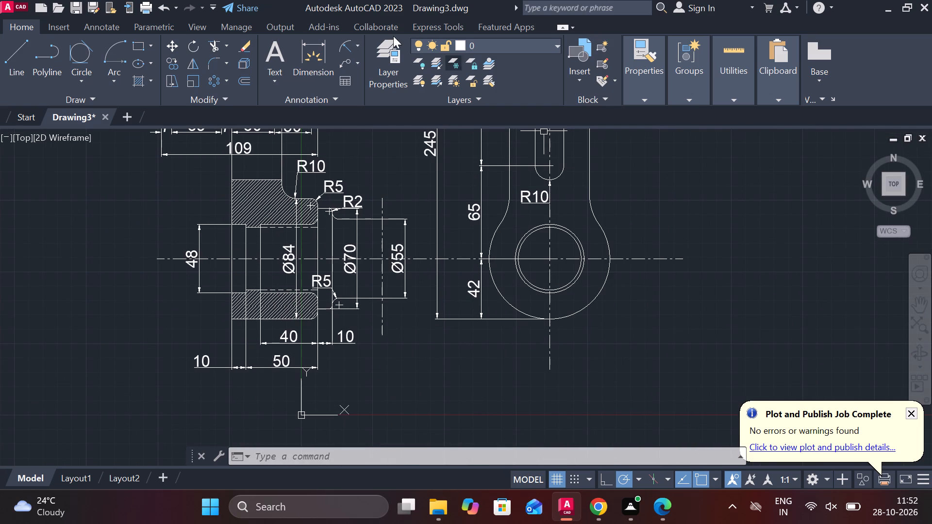
click(346, 41)
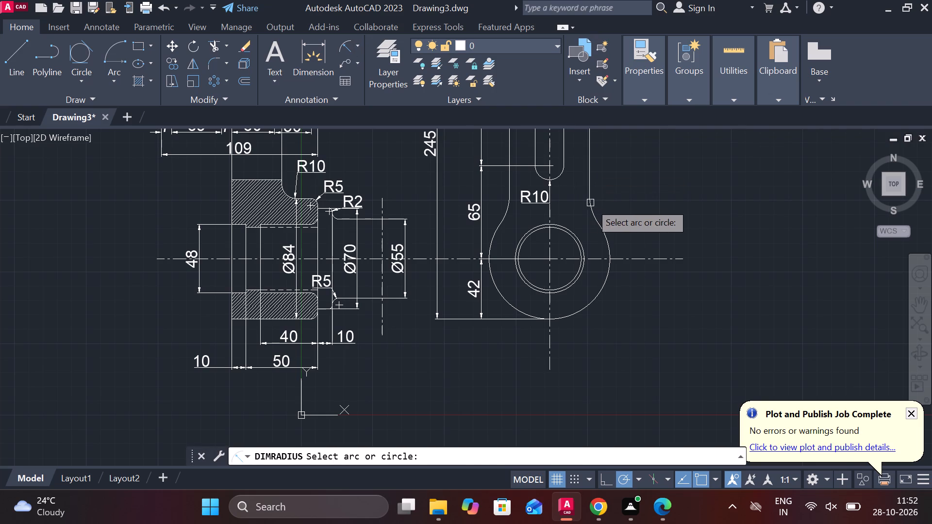
click(594, 203)
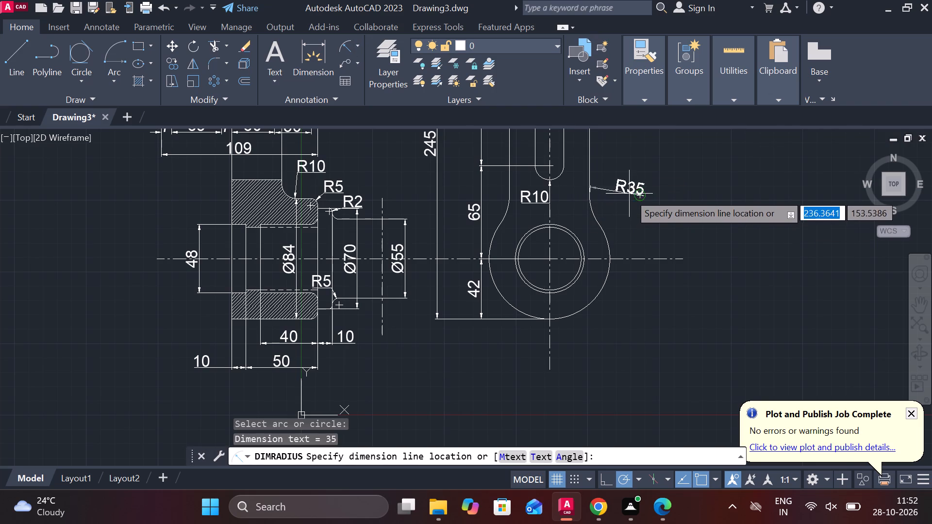
click(628, 207)
Start a line in the empty space to the lower right of the front view.
scroll(715, 227, down, 1)
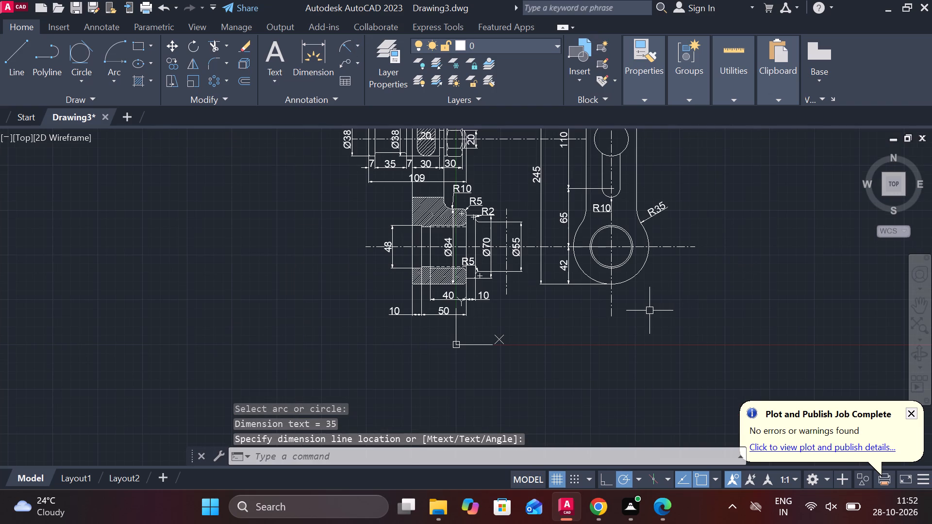
middle_drag(518, 269, 541, 335)
scroll(587, 330, down, 1)
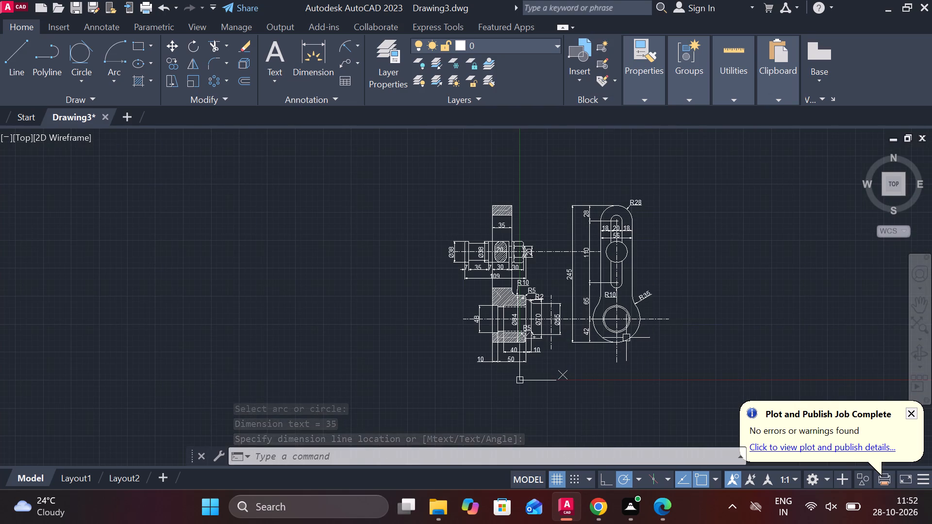
middle_drag(681, 301, 501, 223)
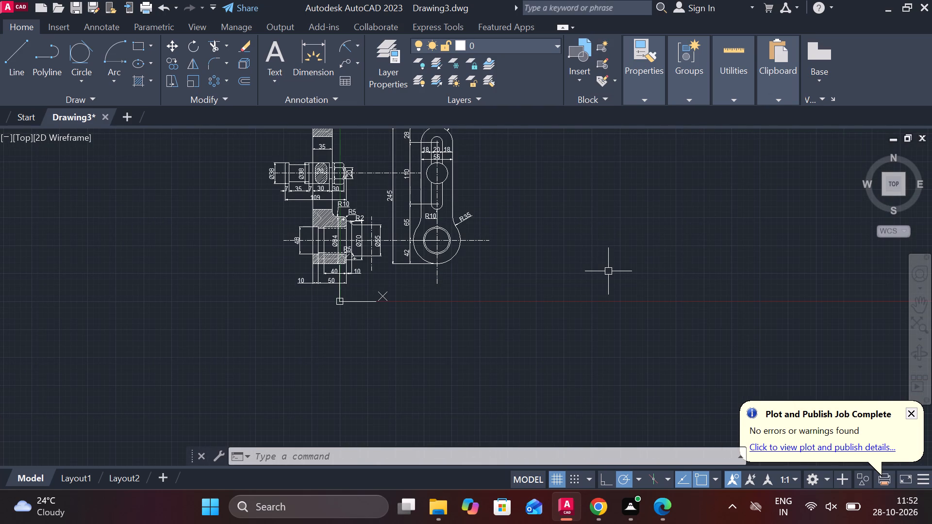
key(l)
key(Return)
click(509, 262)
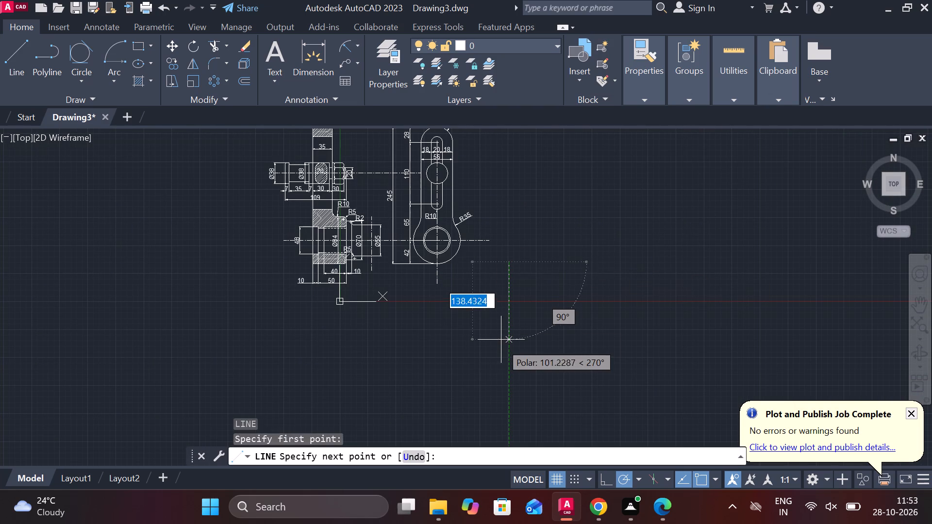
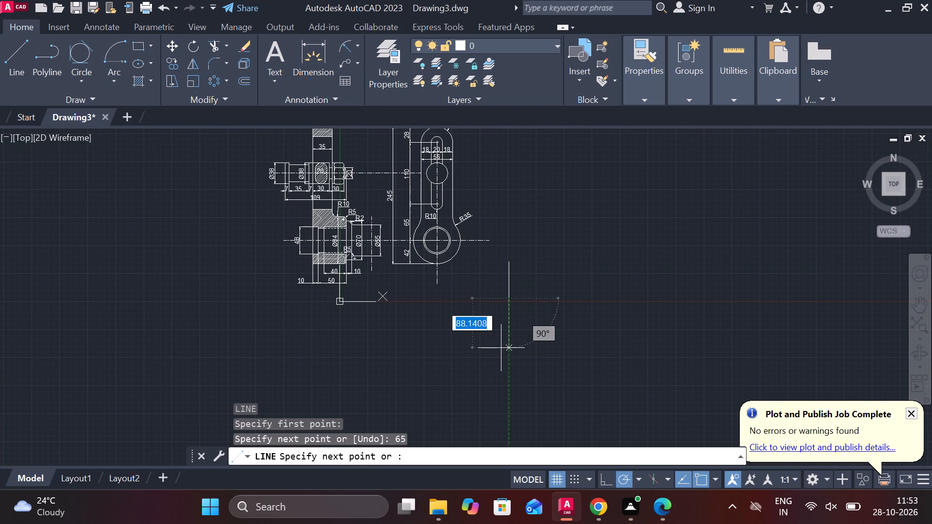
Continue the line with a second segment running rightward from the lower end of the 65-unit vertical segment.
scroll(636, 297, up, 1)
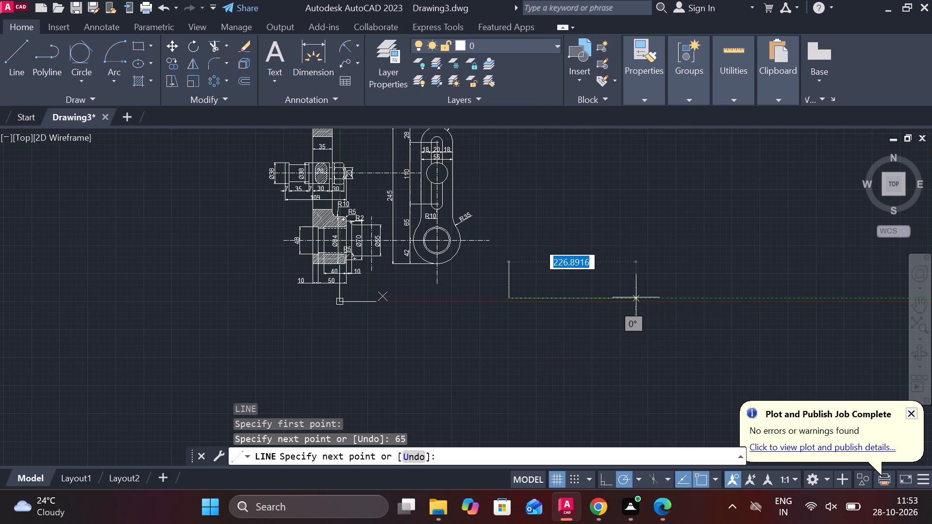
scroll(620, 295, up, 1)
middle_drag(620, 295, 628, 305)
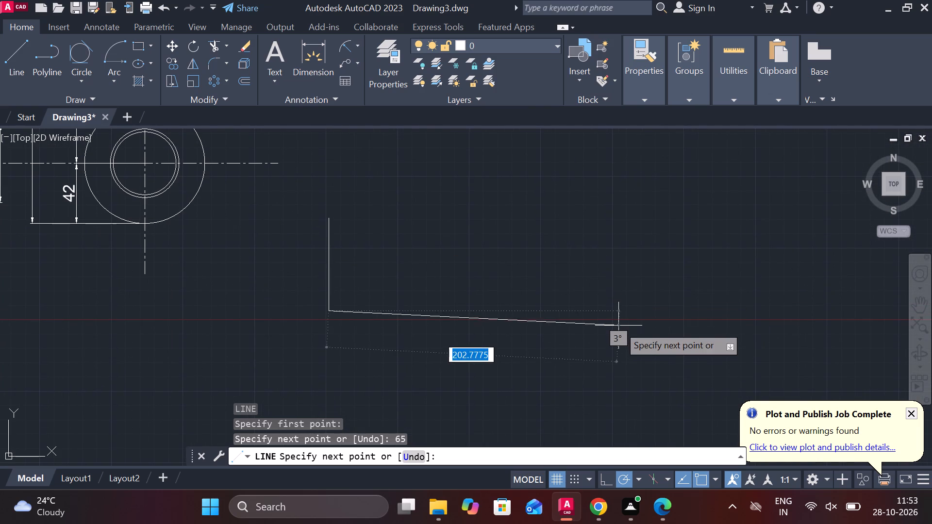
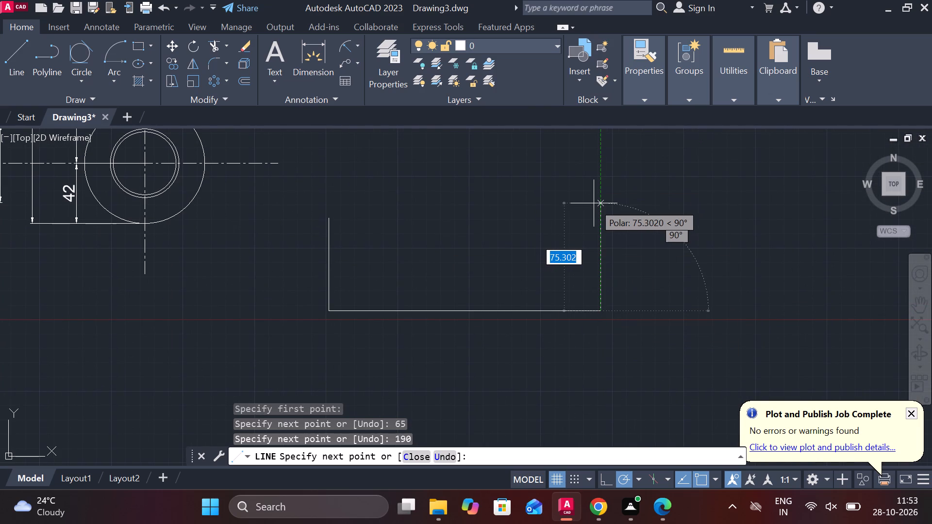
Close the 190 by 65 rectangle with a 65-unit vertical line upward and a 190-unit horizontal line back to the start.
text(65)
key(space)
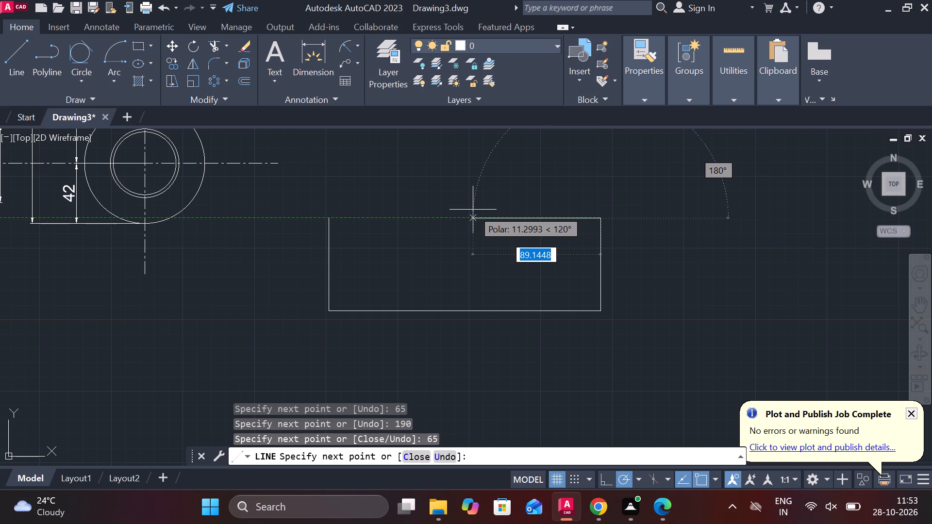
text(190)
key(Return)
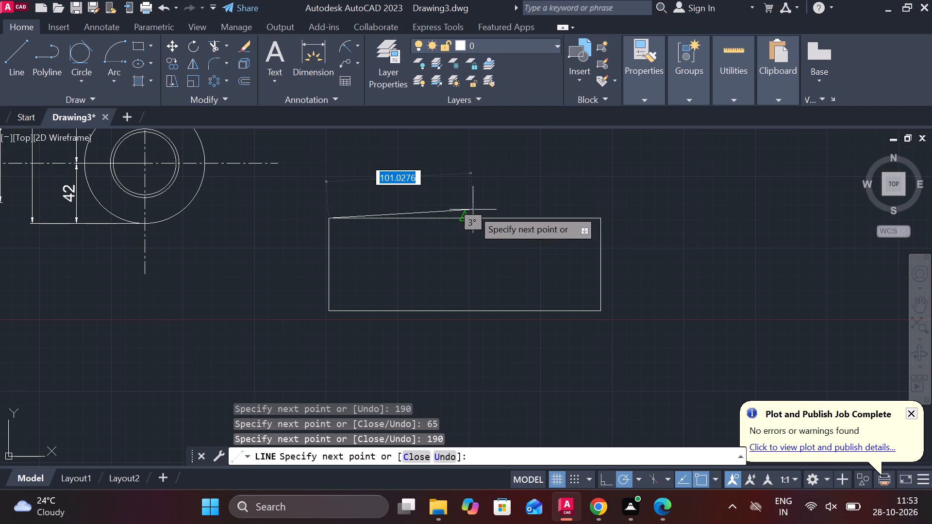
key(Escape)
Offset the rectangle's right vertical edge inward using a through point.
click(598, 258)
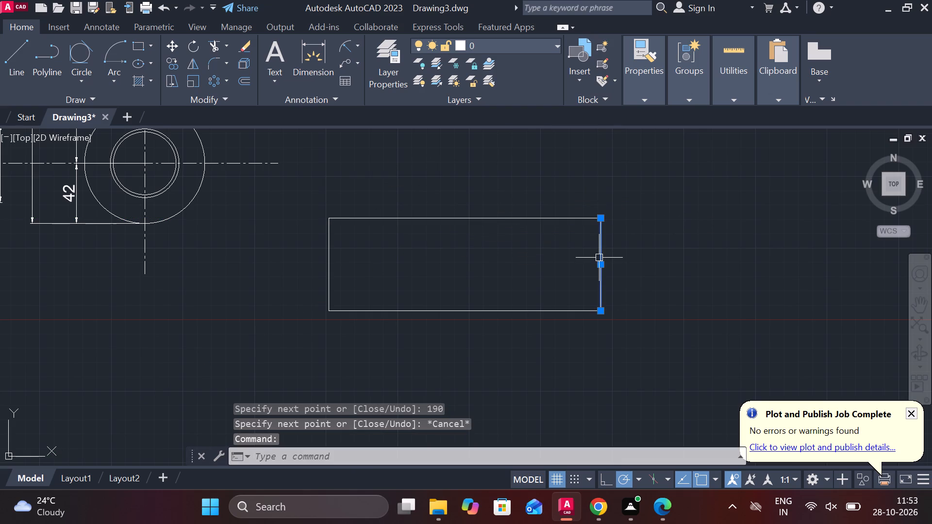
key(o)
key(Return)
key(Return)
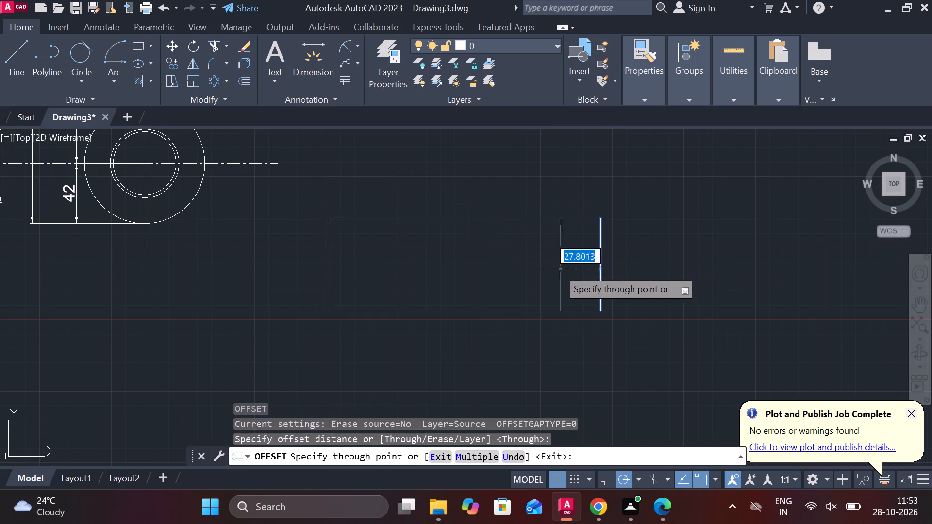
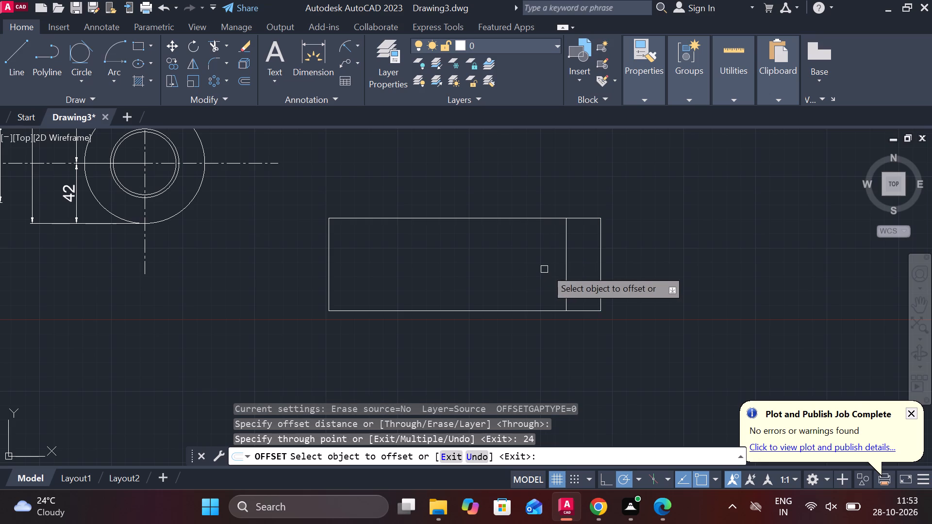
Offset the inner vertical line 25 units further inward, and offset the resulting line another 25 units in the same direction.
click(566, 256)
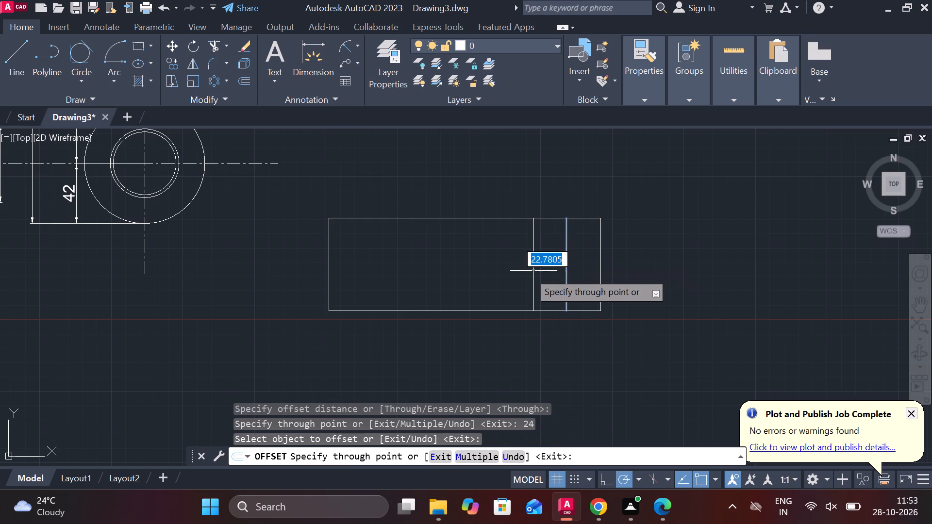
text(25)
key(space)
click(532, 266)
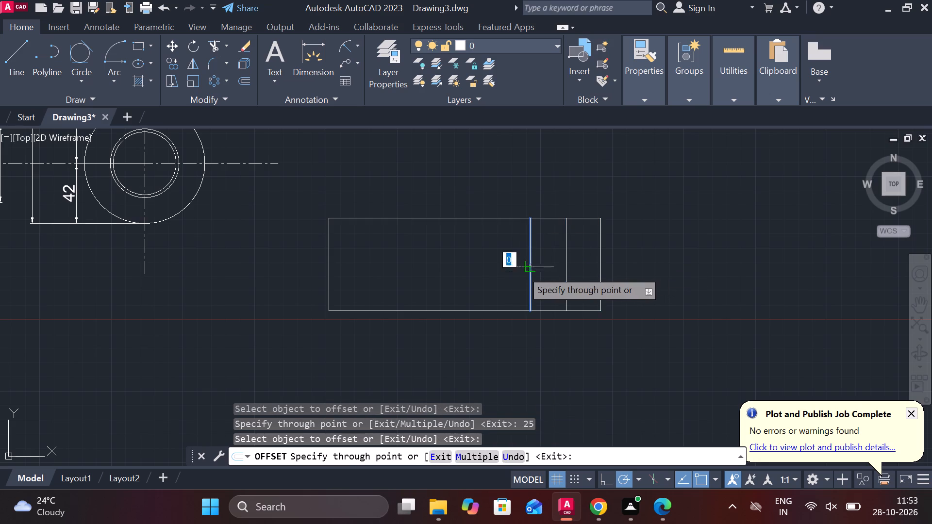
text(25)
key(space)
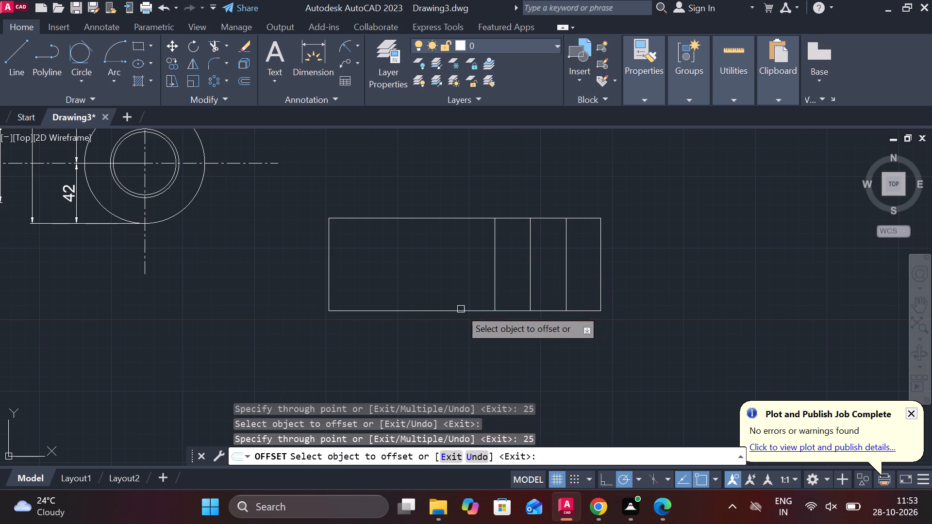
Offset the rectangle's bottom edge upward by 20 units and its left edge inward by 25 units.
click(460, 309)
text(20)
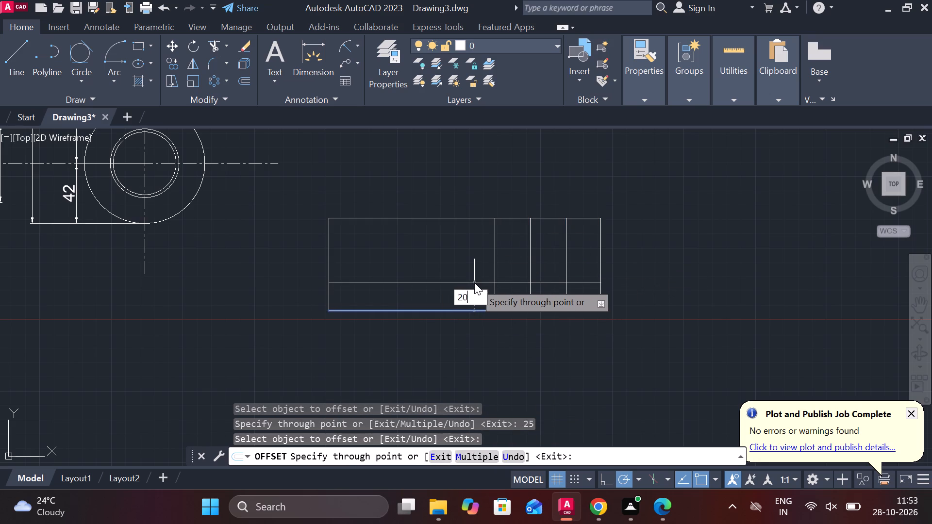
key(Return)
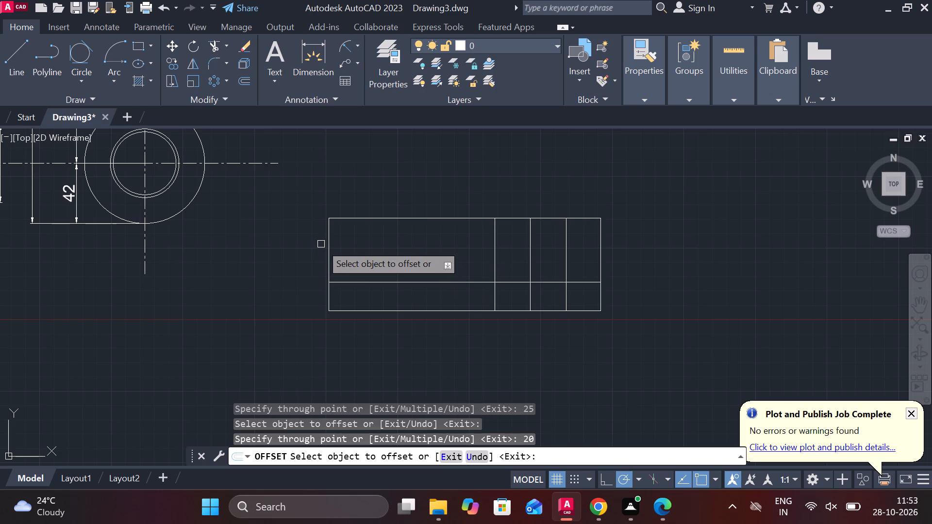
click(328, 237)
text(25)
key(space)
key(Escape)
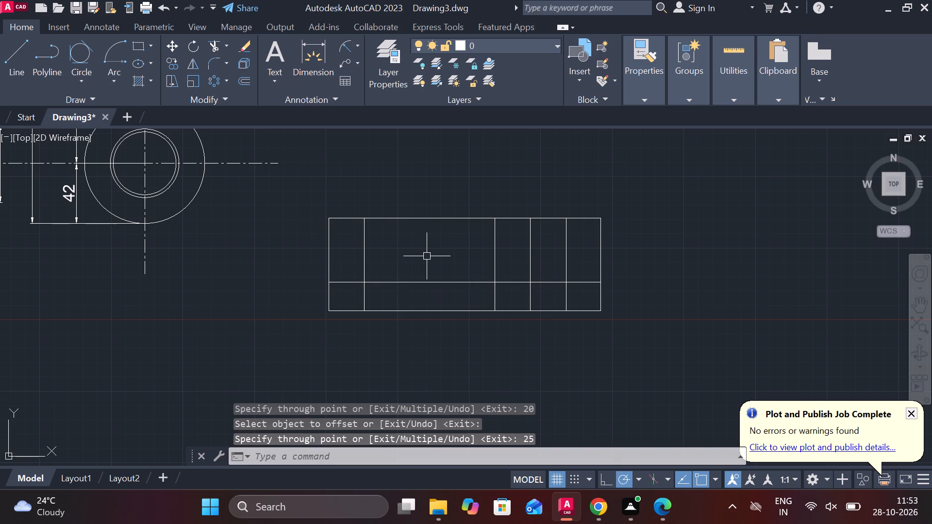
Trim the inner horizontal line between the left offset line and the leftmost of the three right-hand vertical lines.
text(tr)
key(space)
click(432, 257)
drag(434, 273, 436, 291)
click(436, 291)
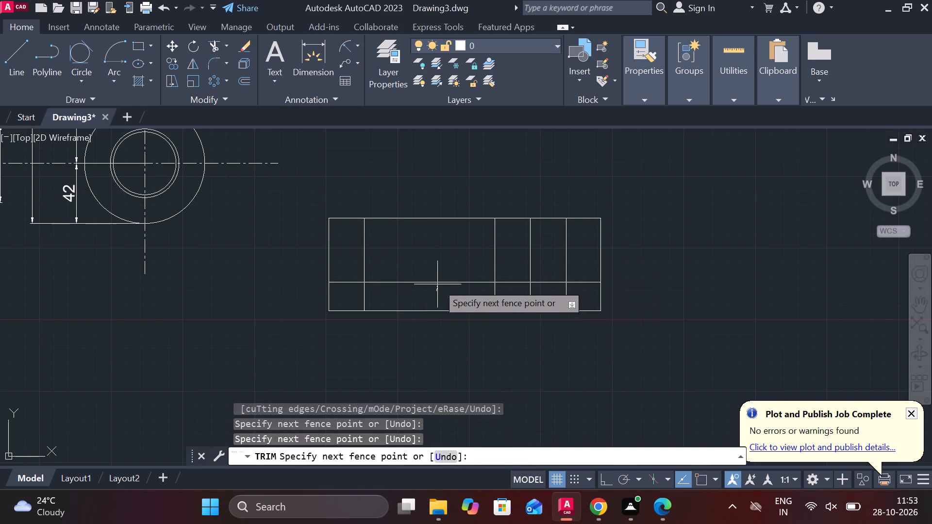
click(437, 279)
key(Escape)
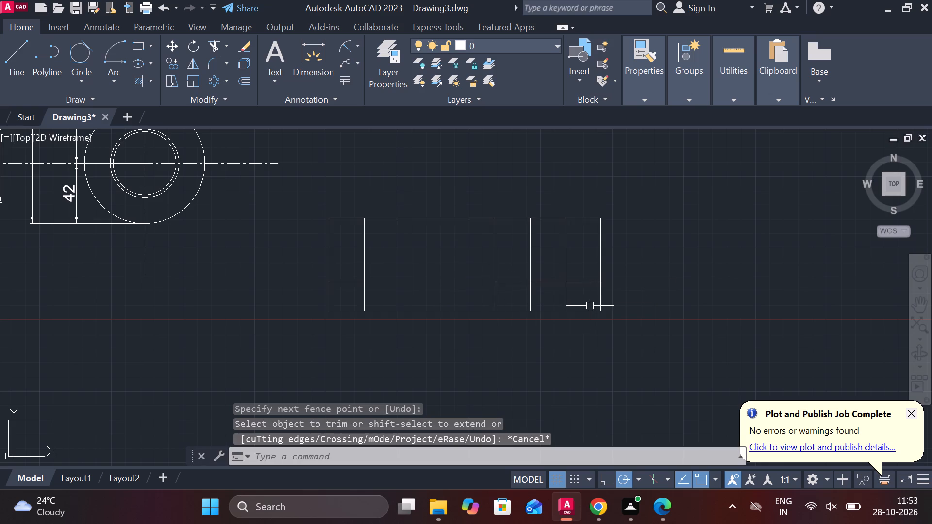
Trim the two rightmost inner vertical lines below the inner horizontal line.
key(space)
click(584, 292)
drag(574, 293, 526, 295)
click(523, 294)
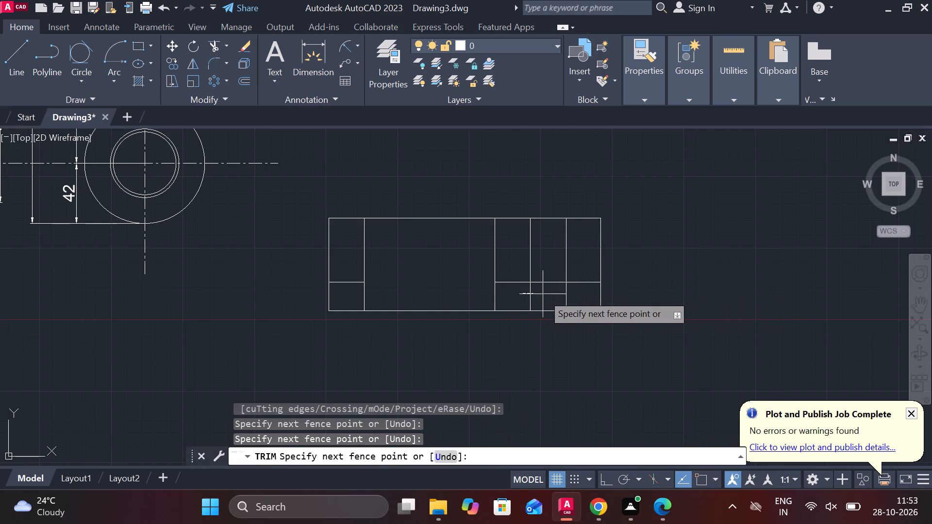
click(570, 297)
key(Escape)
Copy the right-hand inner horizontal line, using its right endpoint as the base point.
scroll(616, 256, up, 1)
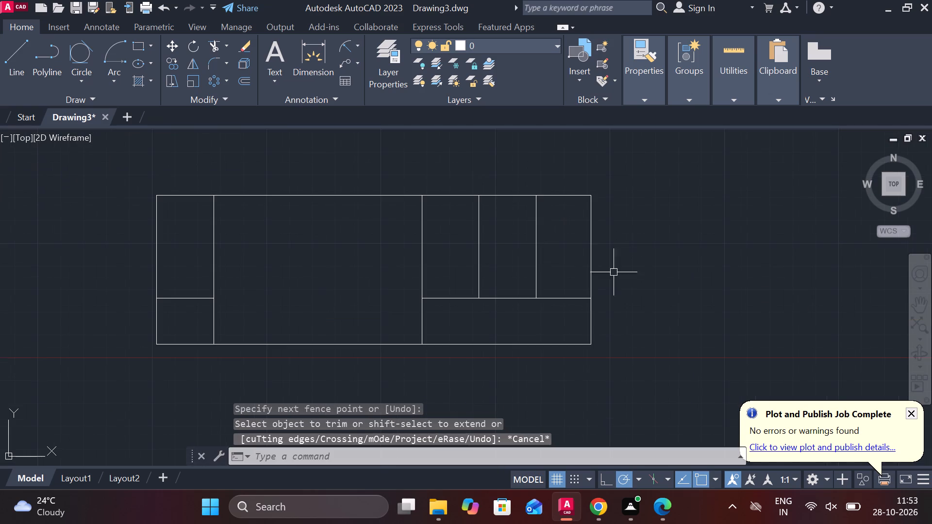
click(570, 299)
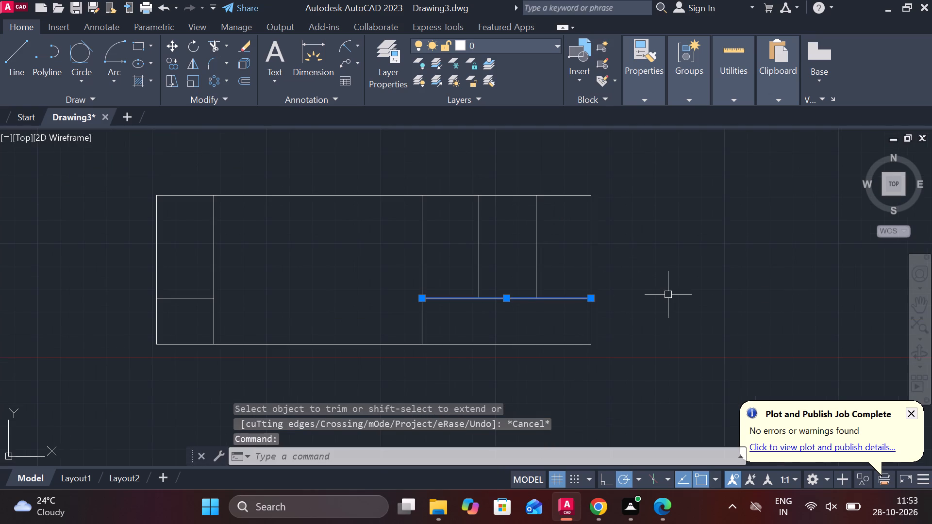
text(co)
key(Return)
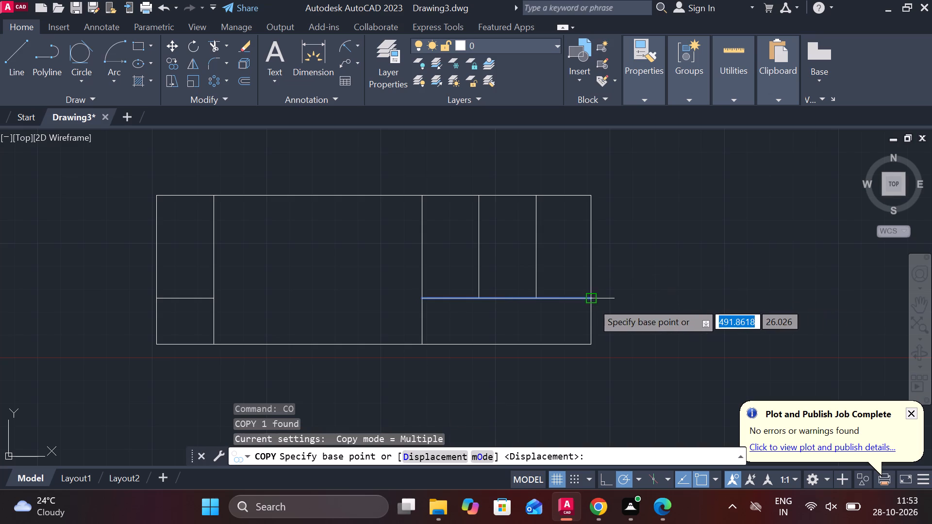
click(592, 302)
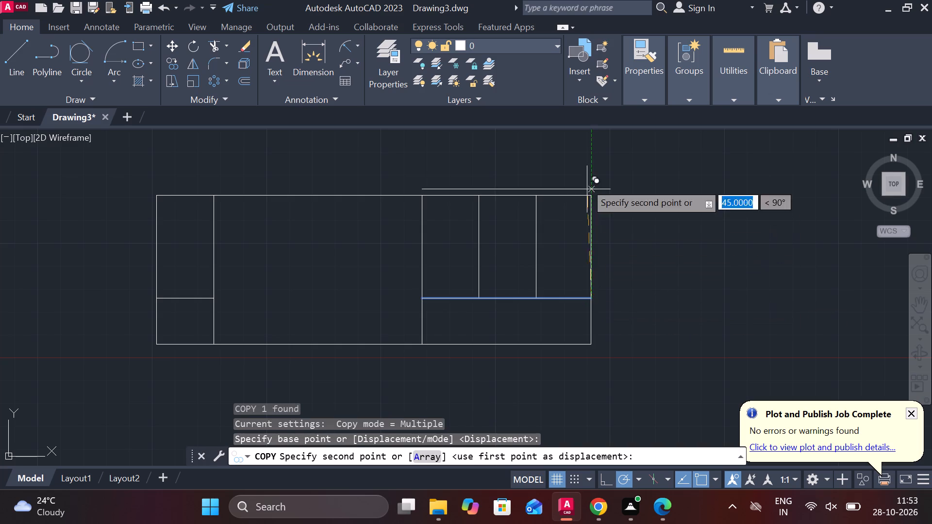
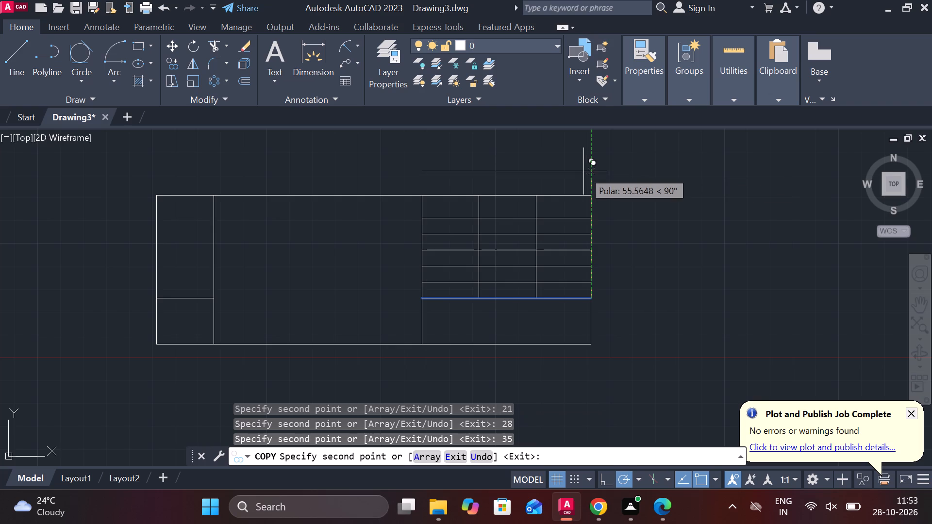
Extend the inner horizontal line under the right-hand grid leftward to the left inner vertical line.
key(Escape)
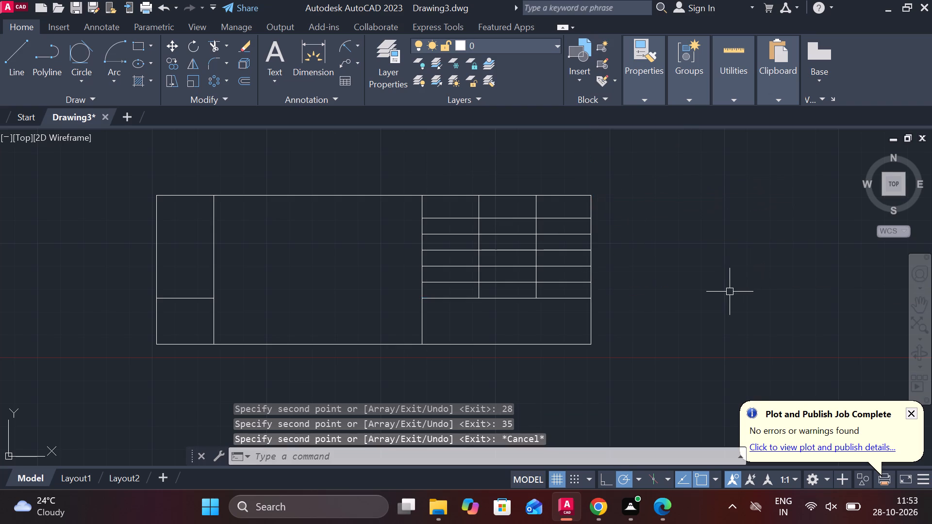
middle_drag(735, 295, 799, 301)
text(ex)
key(space)
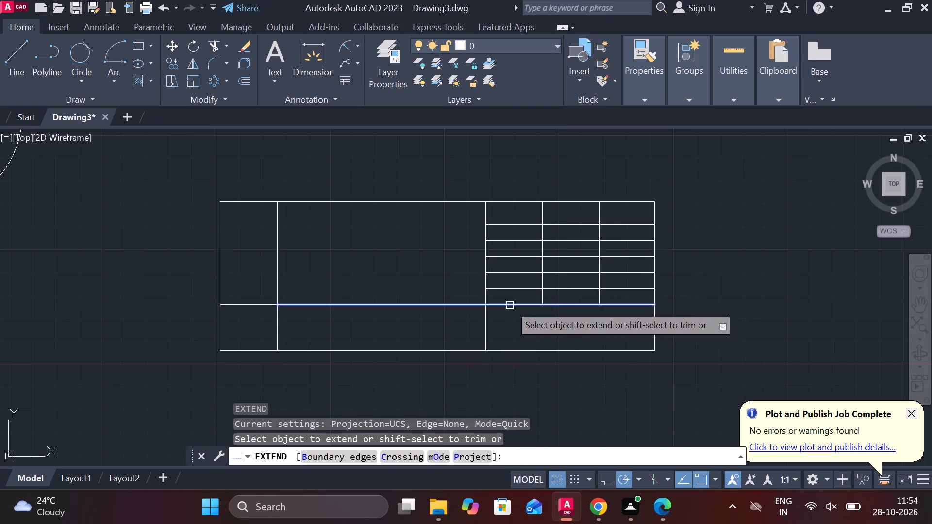
click(510, 305)
key(Escape)
Trim the left inner vertical line above the inner horizontal line.
text(tr)
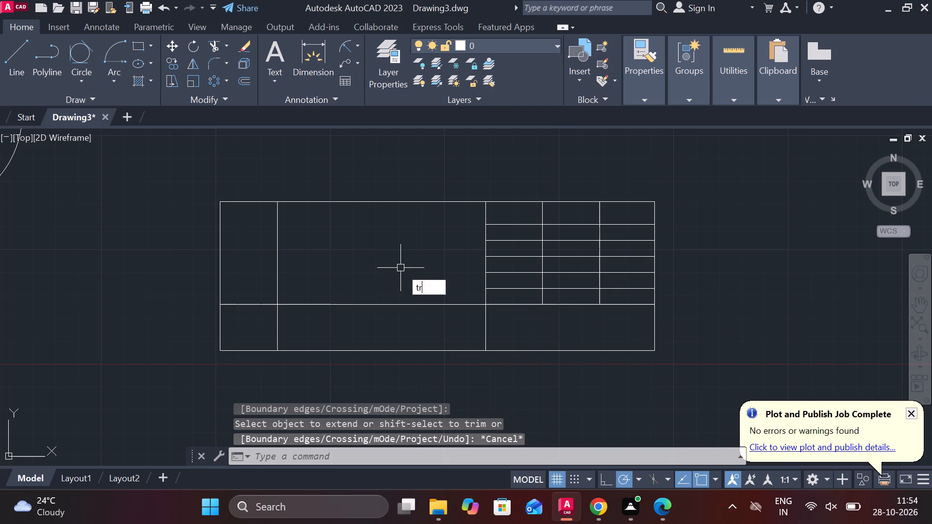
key(space)
drag(400, 268, 269, 237)
middle_drag(299, 242, 320, 246)
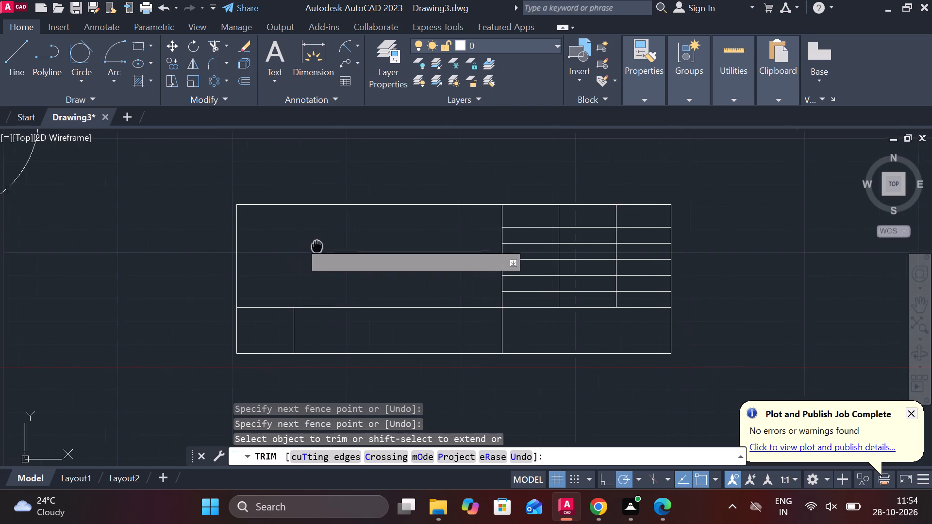
middle_drag(320, 246, 321, 246)
key(Escape)
Create a centre-aligned multiline text box in the top middle cell of the right-hand grid.
scroll(533, 262, up, 1)
middle_drag(533, 262, 392, 337)
scroll(443, 284, up, 1)
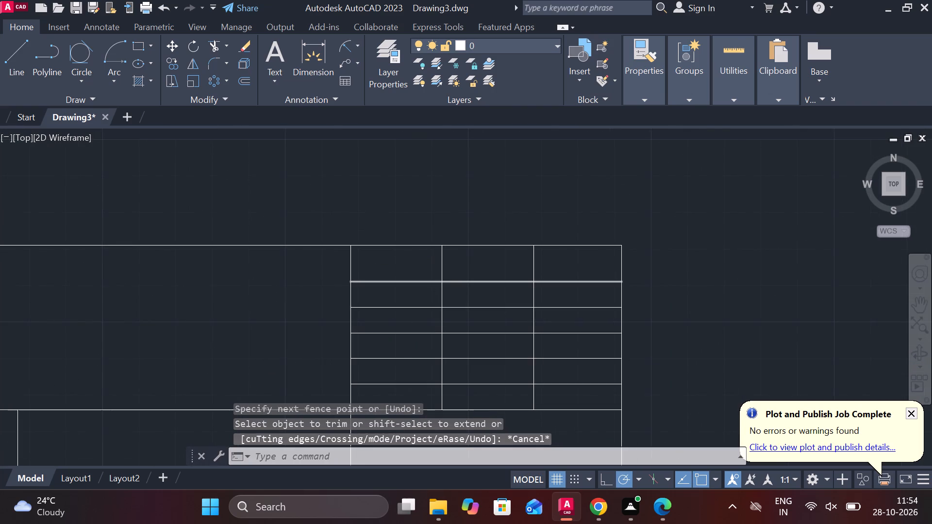
text(mt)
key(space)
scroll(482, 260, up, 2)
double_click(455, 200)
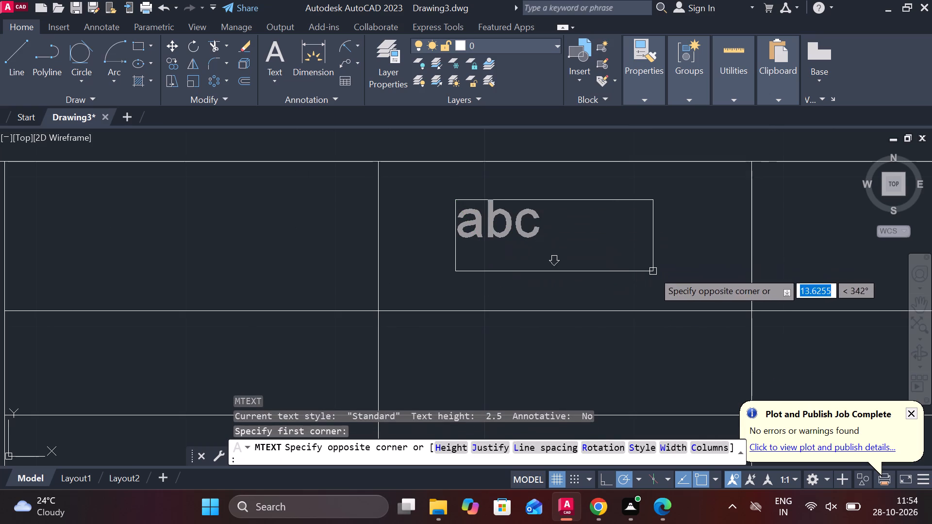
click(674, 273)
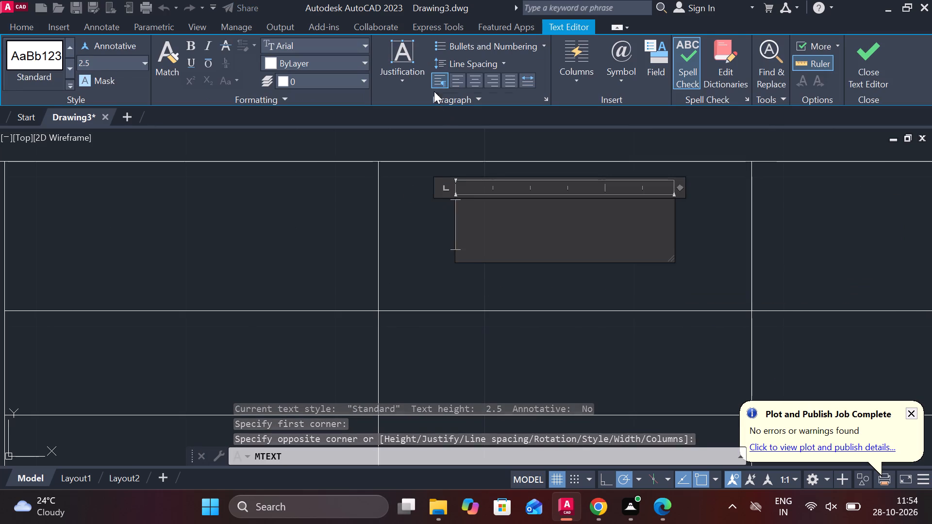
click(476, 82)
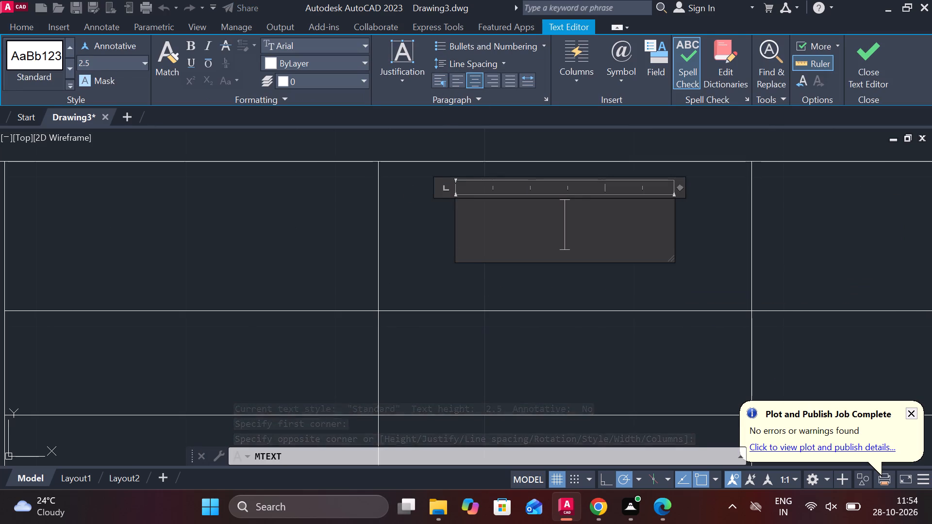
Set the text height to 3 and enter NAME in the text box.
text(name)
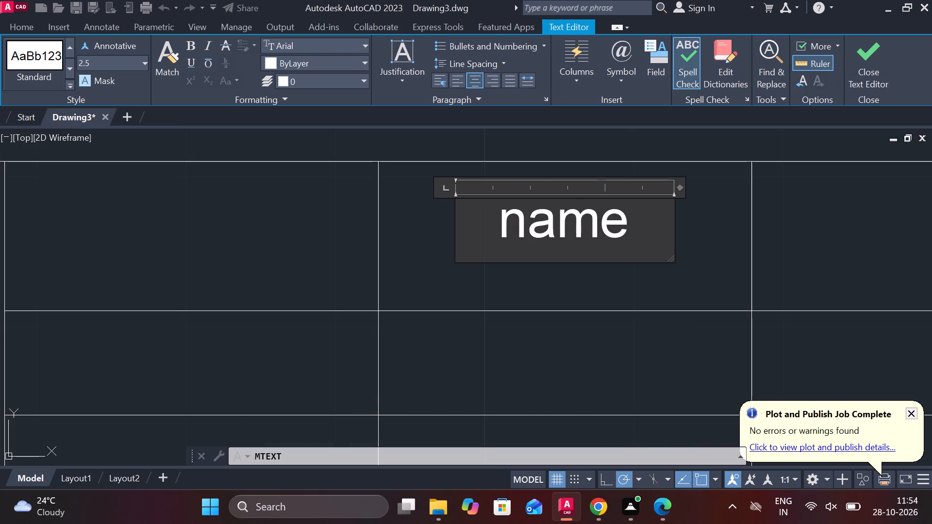
key(BackSpace)
key(BackSpace)
key(BackSpace)
key(BackSpace)
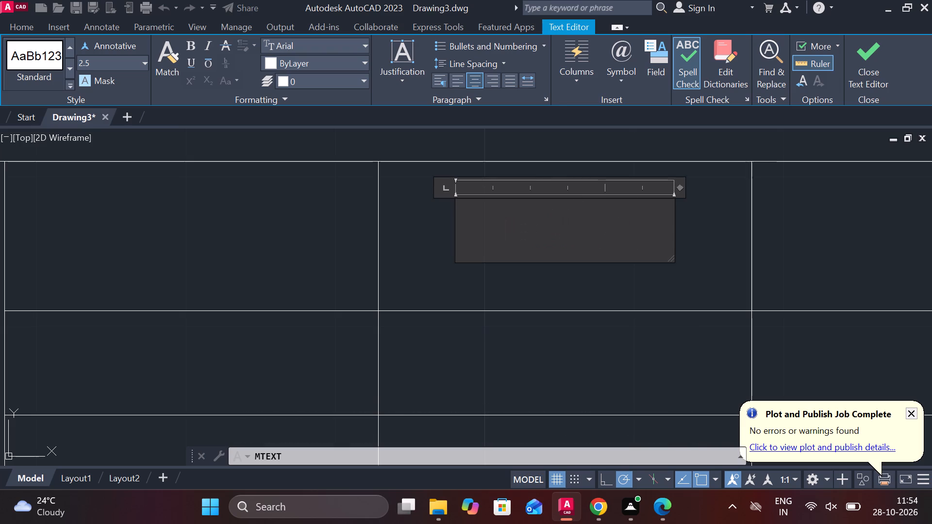
click(106, 62)
key(3)
key(Return)
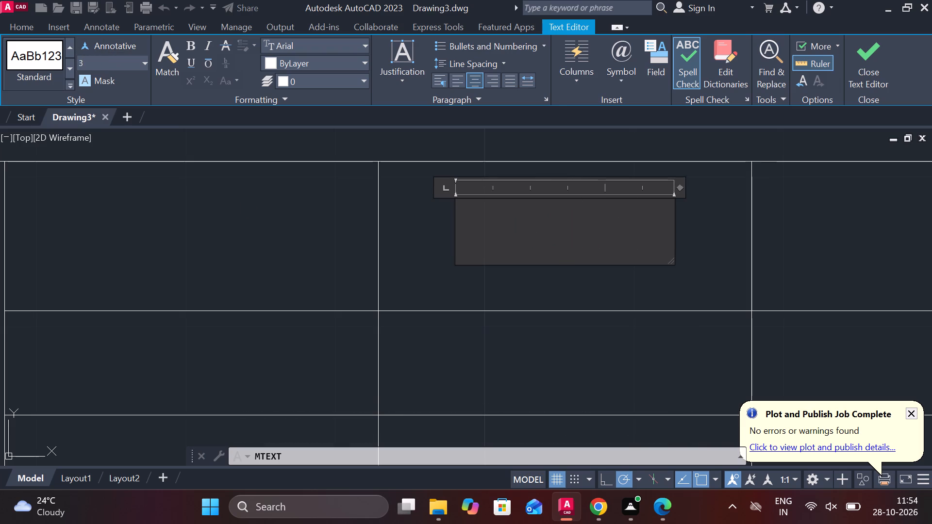
text(name)
key(BackSpace)
key(BackSpace)
key(BackSpace)
key(BackSpace)
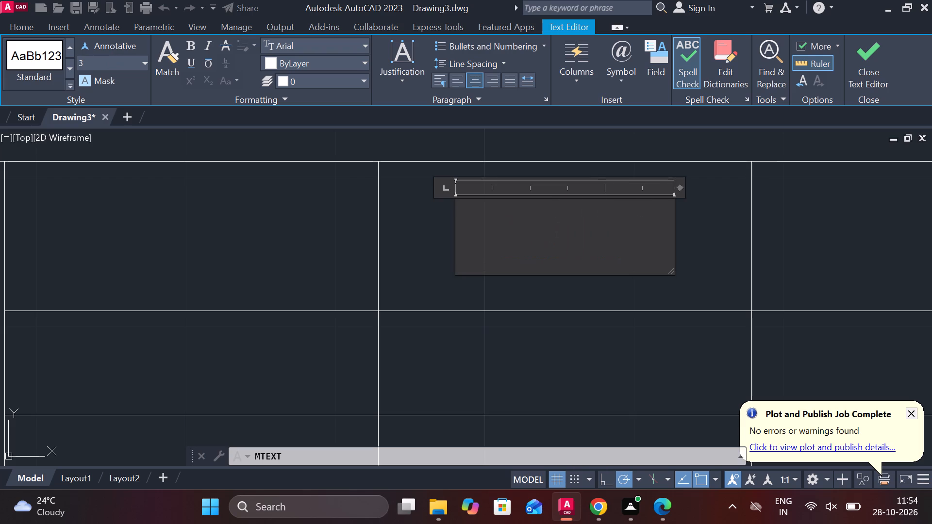
text(NAME)
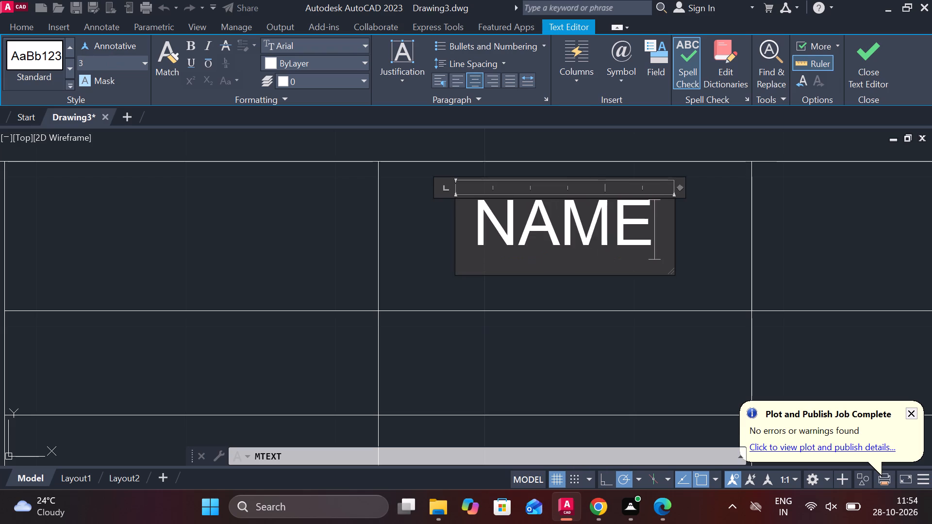
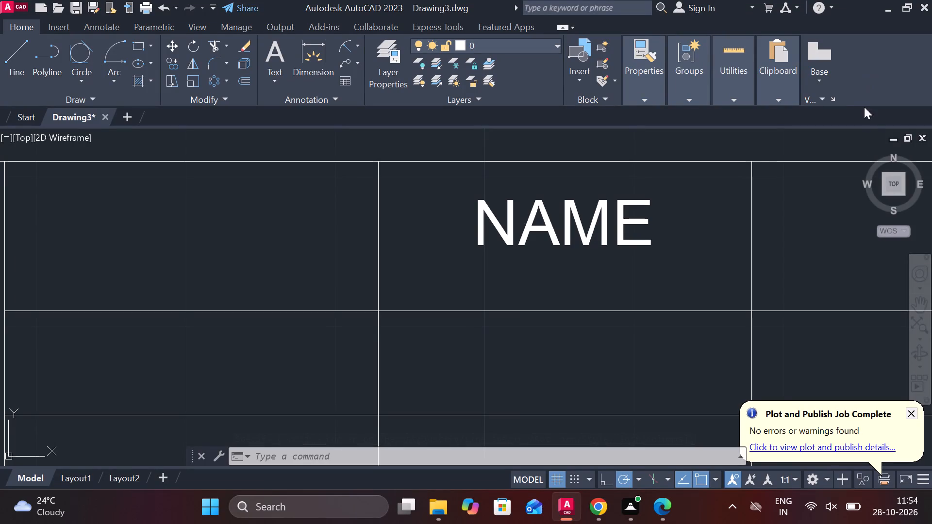
Copy the NAME text about 25.8 units horizontally into the top right cell and also into the second row's first cell.
scroll(558, 204, down, 2)
click(558, 204)
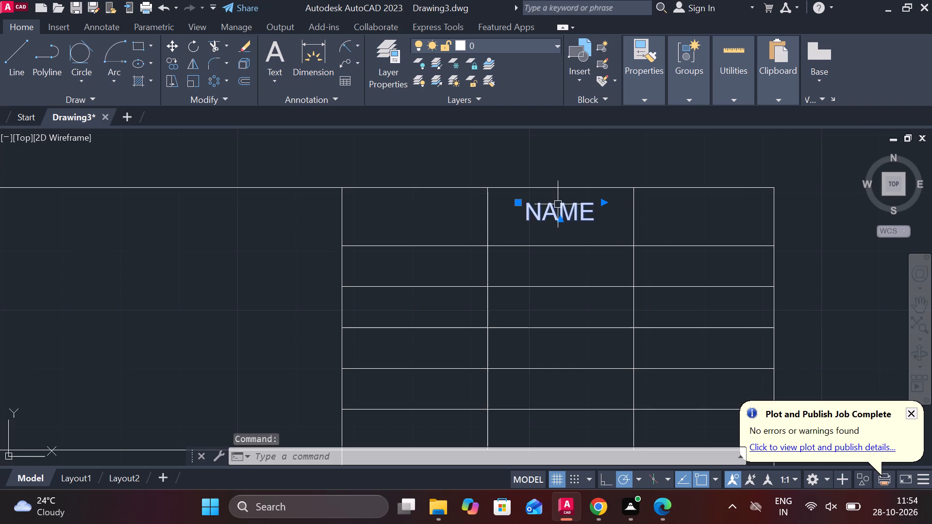
text(CO)
key(Return)
click(558, 204)
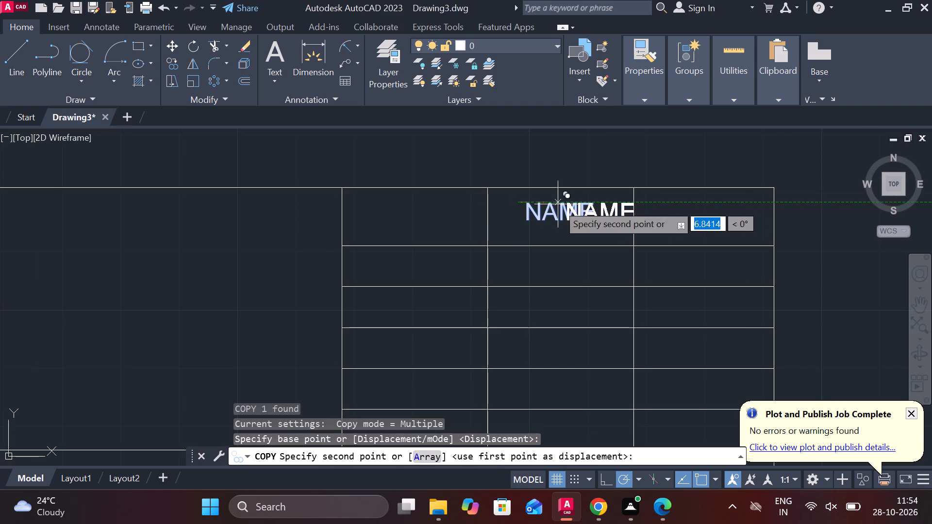
click(667, 206)
middle_drag(524, 247, 565, 185)
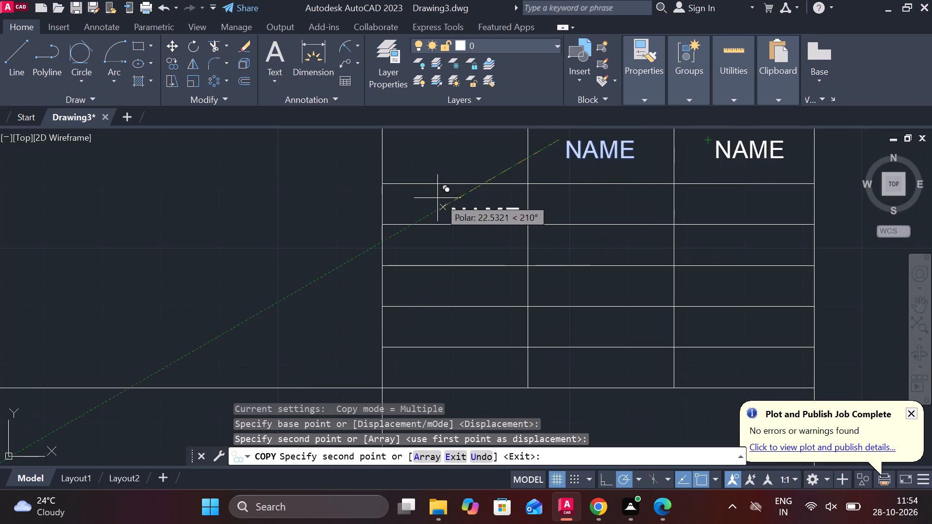
scroll(422, 189, up, 2)
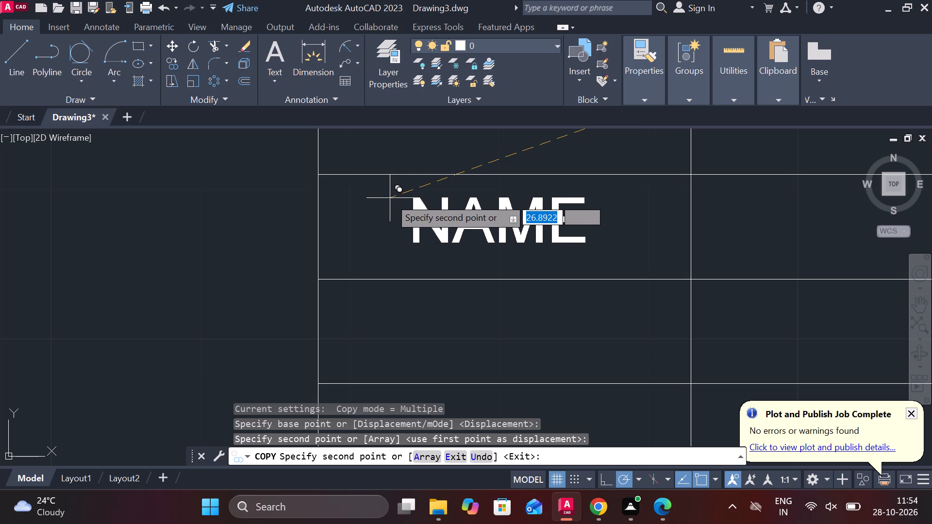
click(390, 198)
key(Escape)
Change the copied text in the top right cell of the grid to DATE.
scroll(439, 223, down, 1)
middle_click(461, 235)
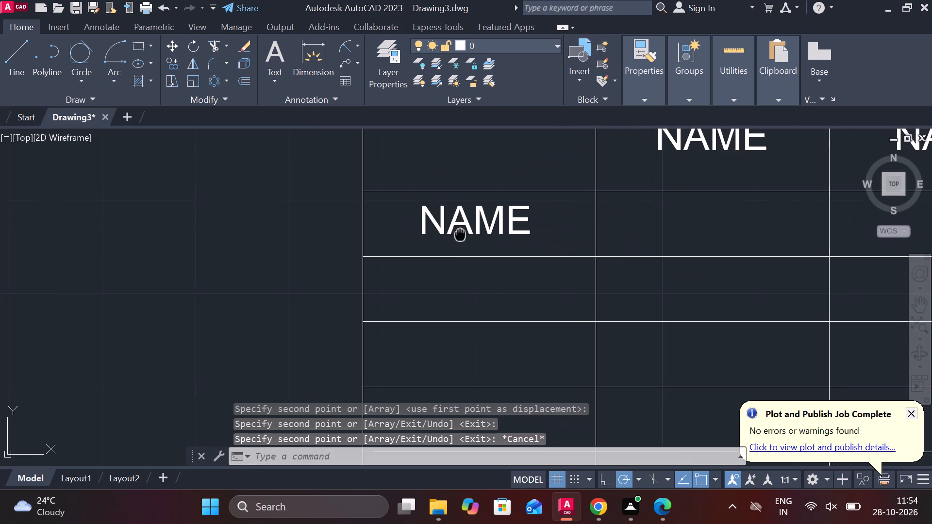
middle_drag(460, 229, 393, 231)
middle_drag(485, 236, 451, 277)
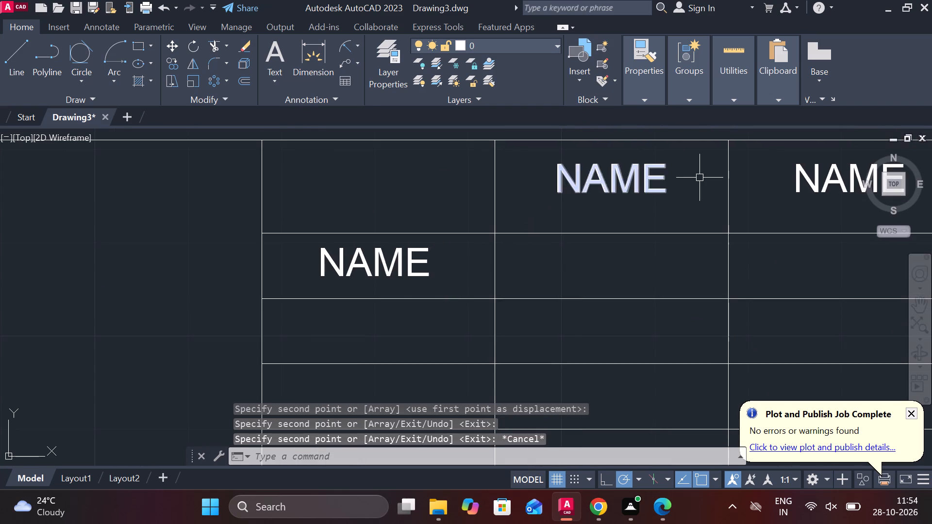
middle_drag(699, 182, 598, 220)
double_click(737, 214)
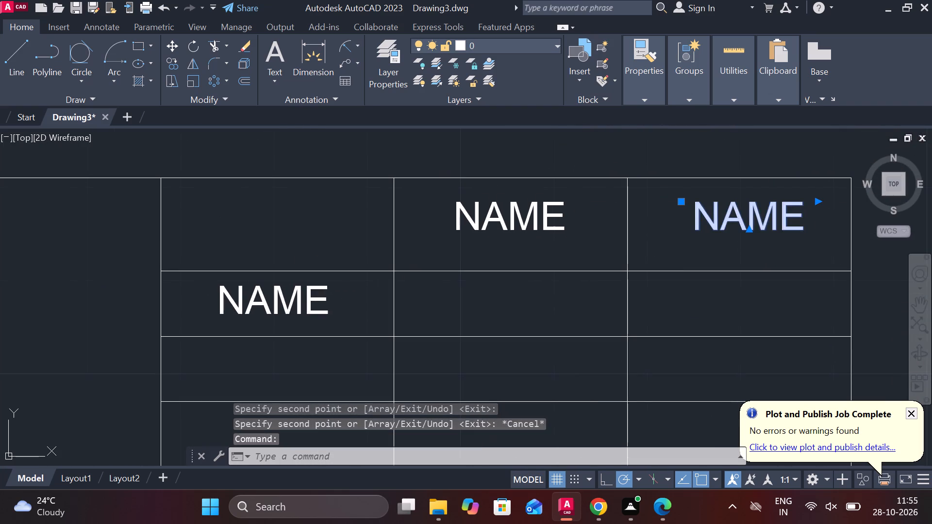
key(Right)
key(Right)
key(BackSpace)
key(BackSpace)
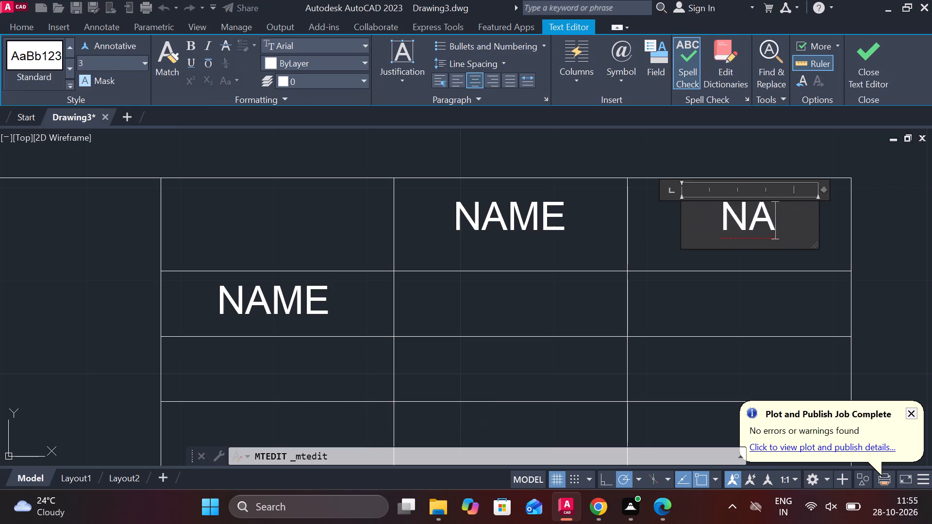
key(BackSpace)
key(BackSpace)
text(DATE)
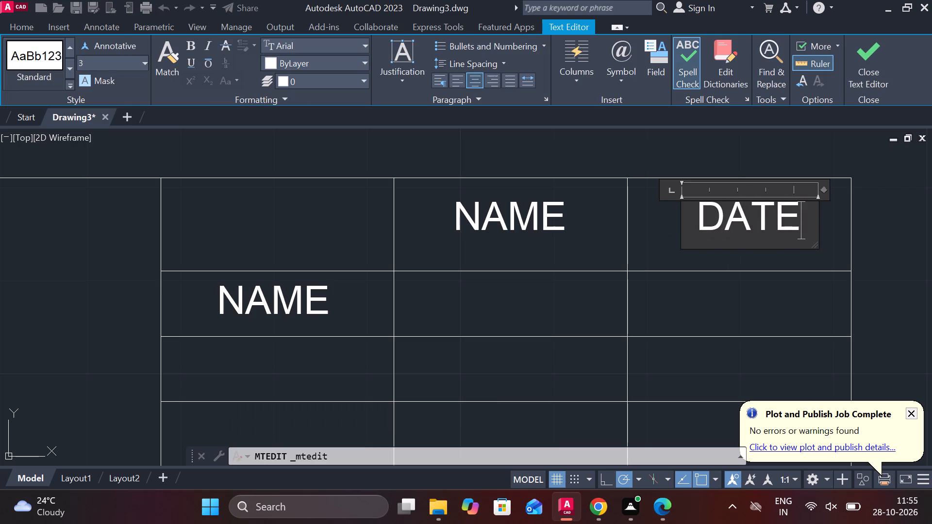
click(491, 295)
Select the copied NAME text in the first cell of the grid's second row.
middle_drag(321, 311, 358, 311)
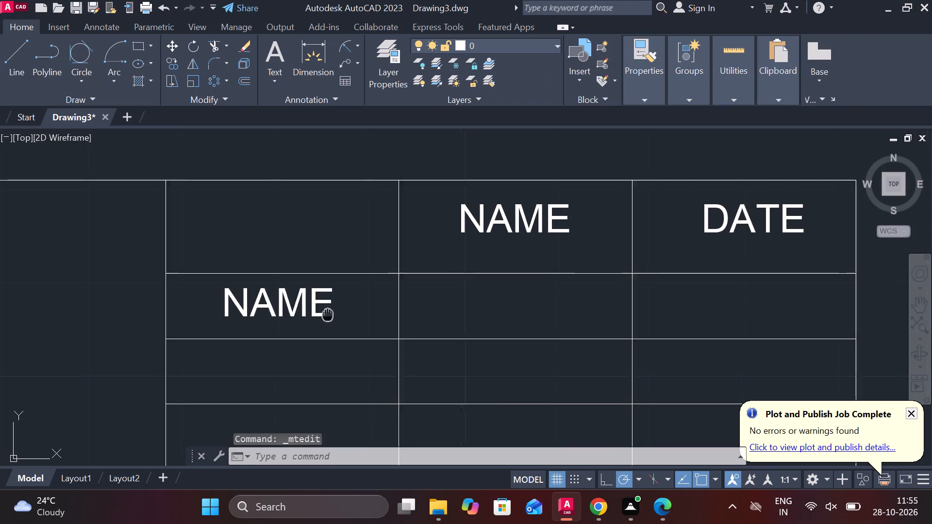
middle_drag(358, 311, 512, 230)
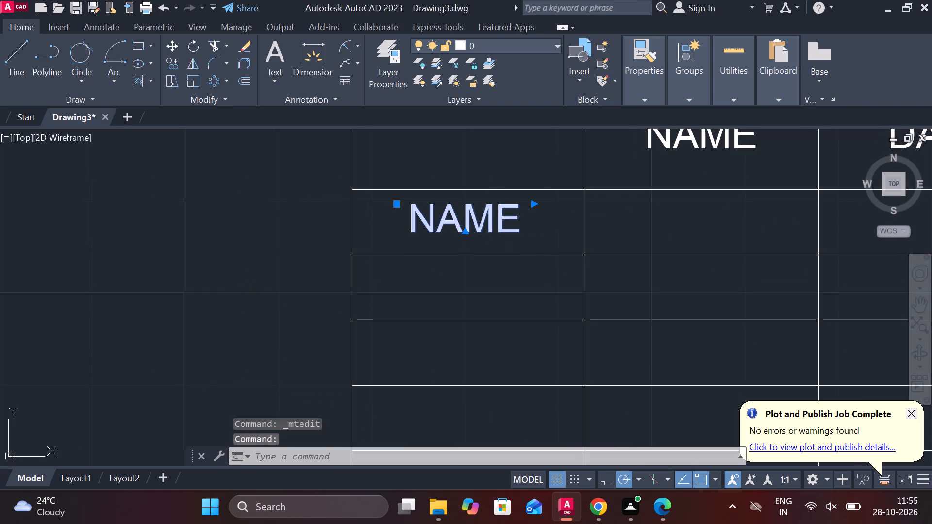
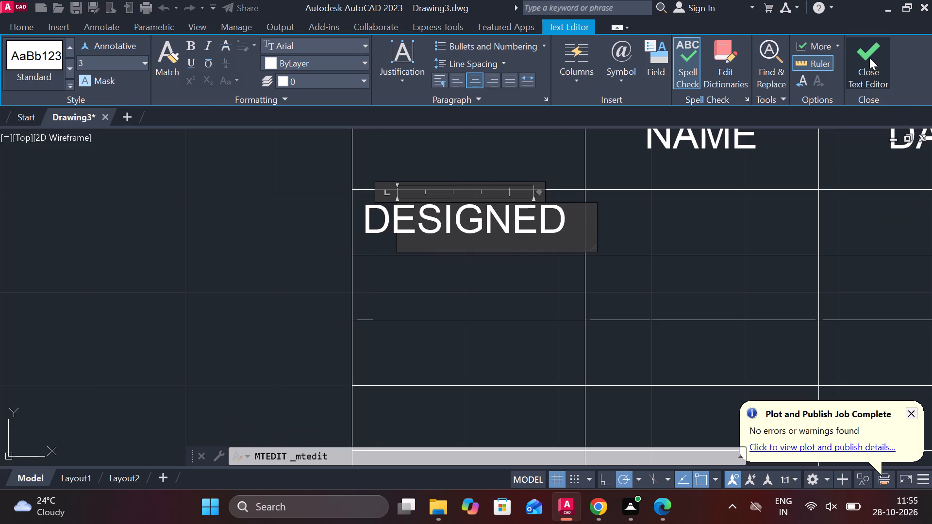
Finish editing the text in the first cell of the grid's second row as DESIGNED.
click(869, 58)
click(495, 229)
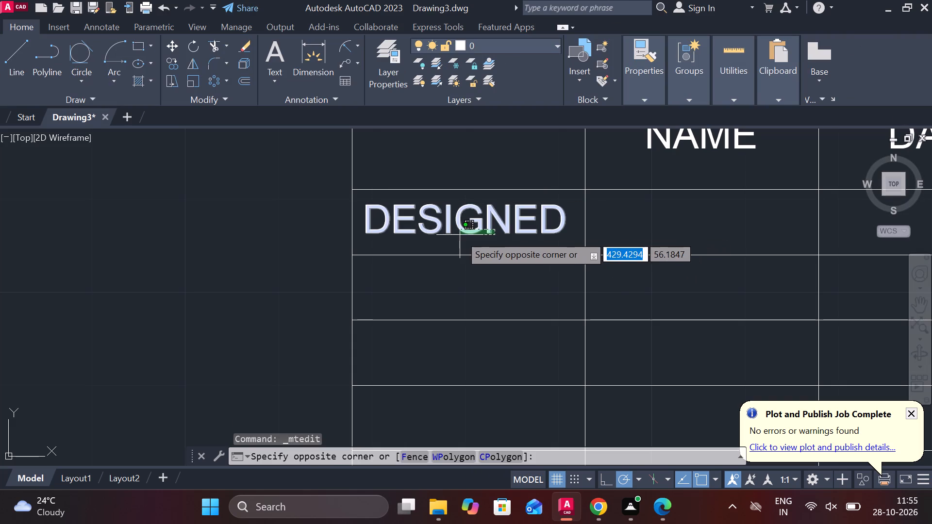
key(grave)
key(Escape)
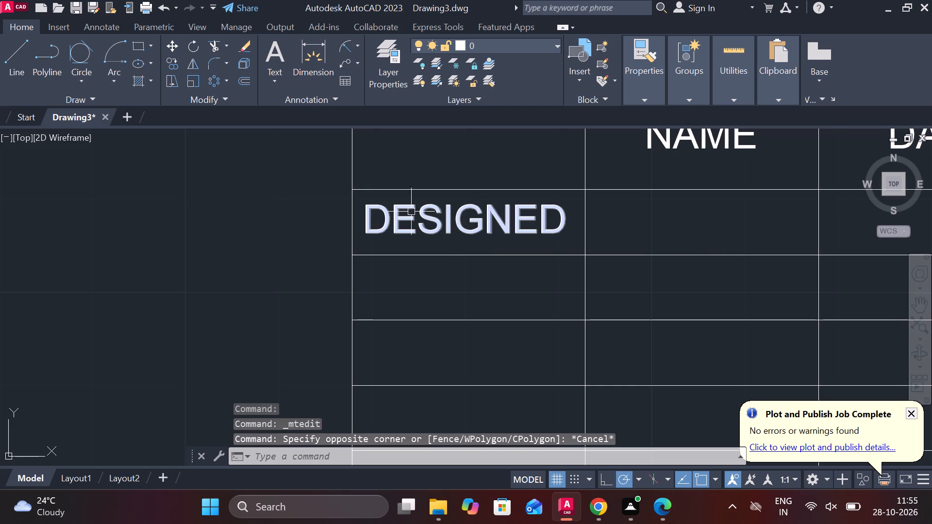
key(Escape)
Copy the DESIGNED text straight down into the first cells of the four rows below, about 7 units apart.
click(414, 212)
text(CO)
key(Return)
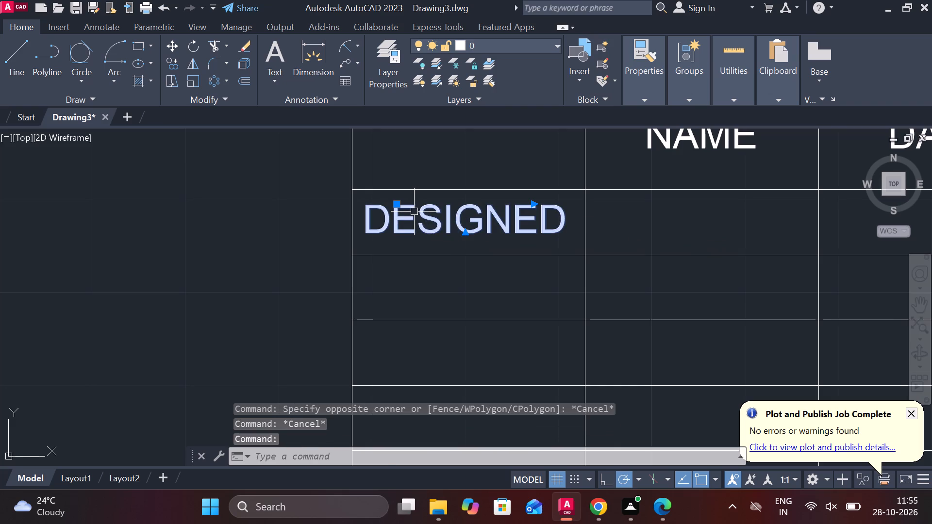
click(536, 207)
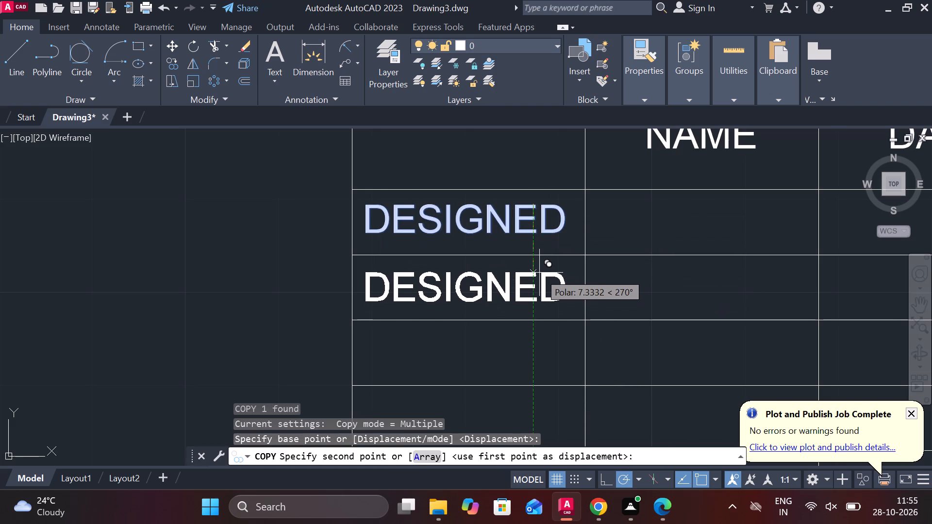
click(539, 273)
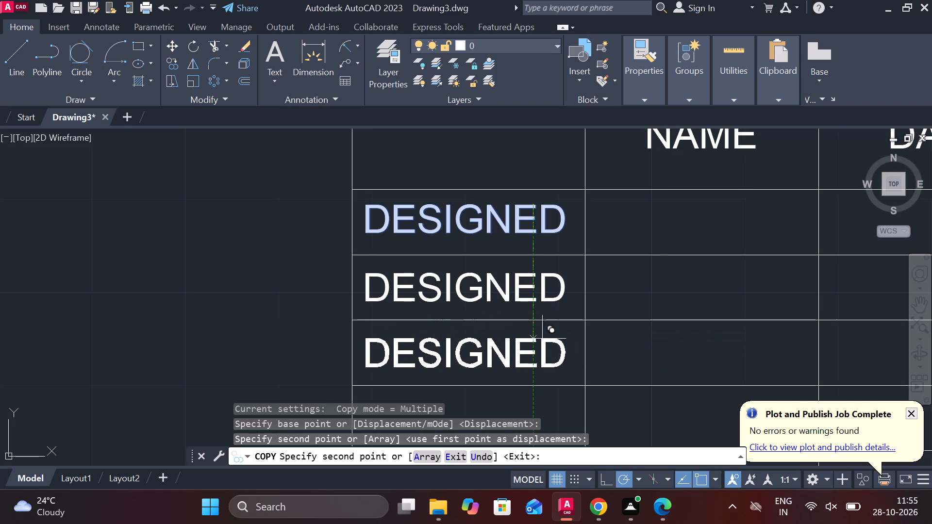
click(542, 339)
middle_drag(542, 338, 536, 254)
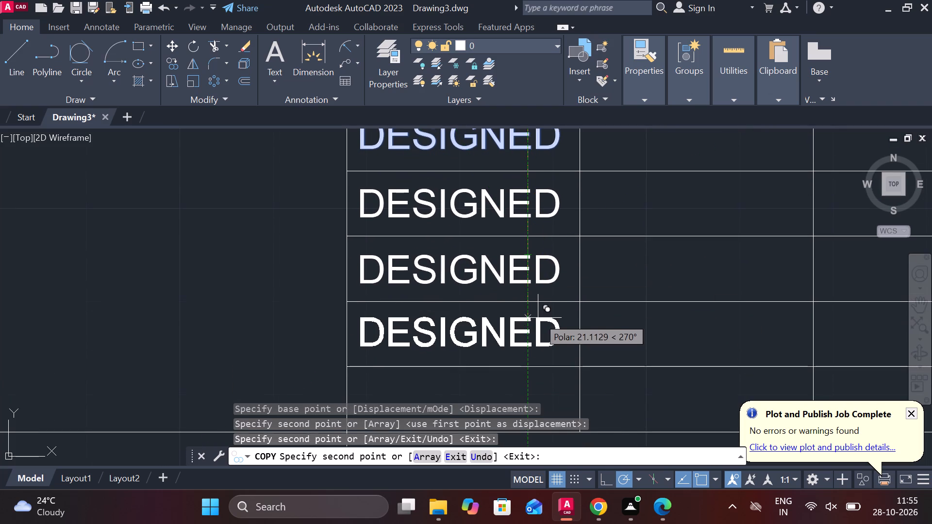
click(537, 319)
middle_drag(536, 318, 549, 217)
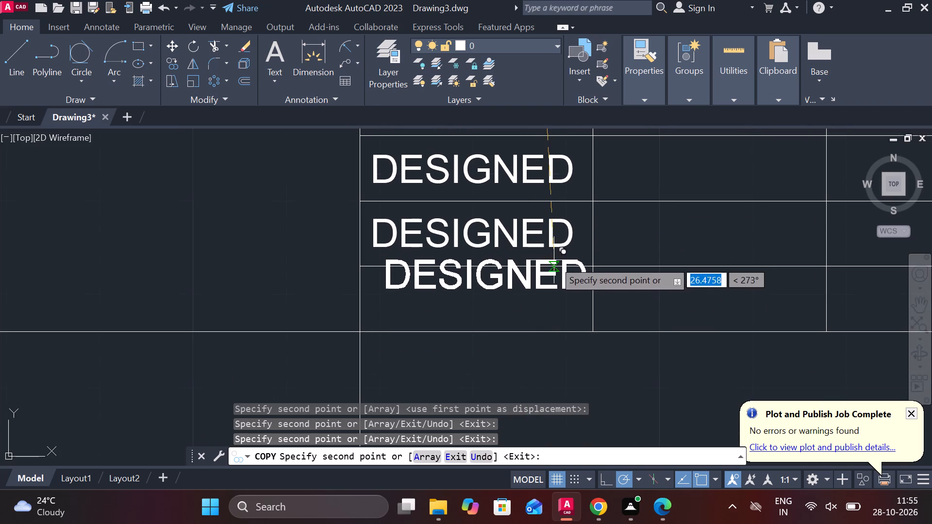
click(548, 284)
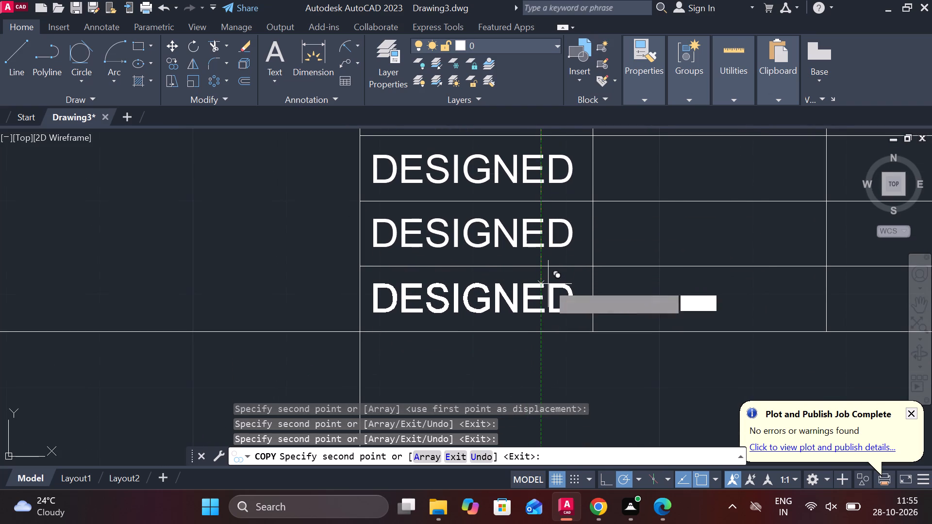
Place further DESIGNED copies in the cell below the grid, the large upper-left cell, and the bottom row's middle and left cells.
middle_drag(550, 306, 553, 195)
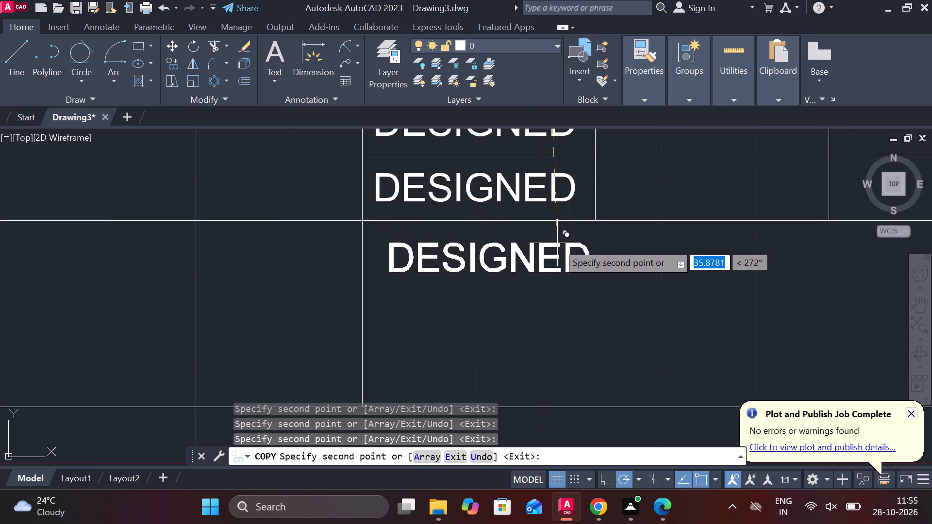
click(557, 243)
scroll(565, 254, down, 2)
middle_drag(380, 157, 708, 224)
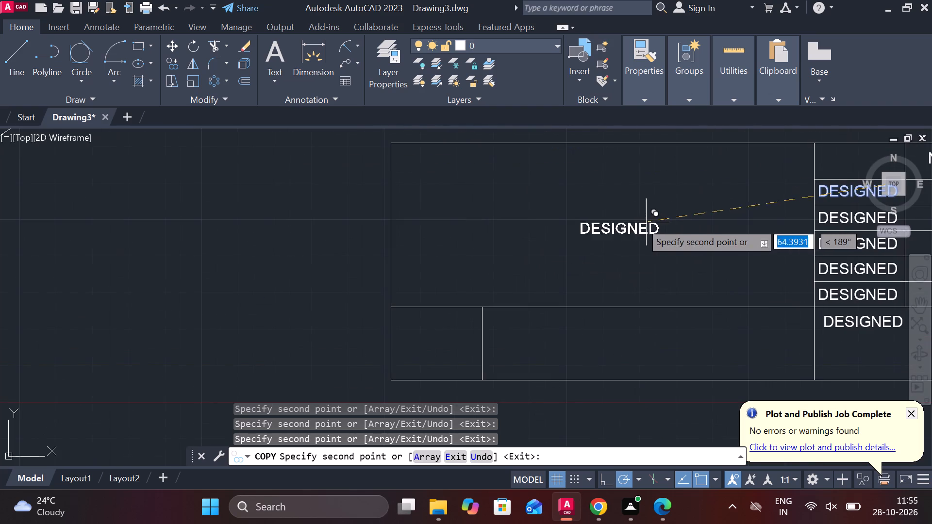
click(558, 199)
scroll(563, 319, up, 2)
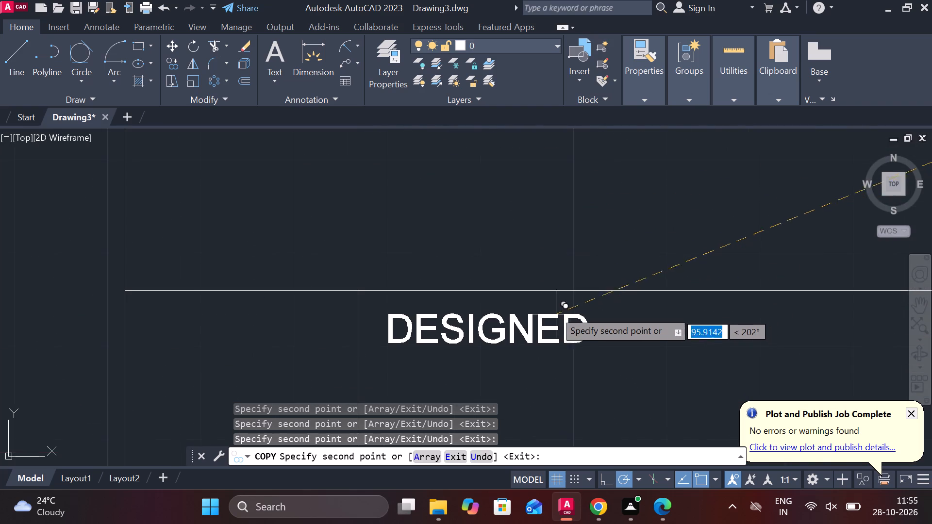
click(554, 310)
middle_drag(576, 308, 696, 249)
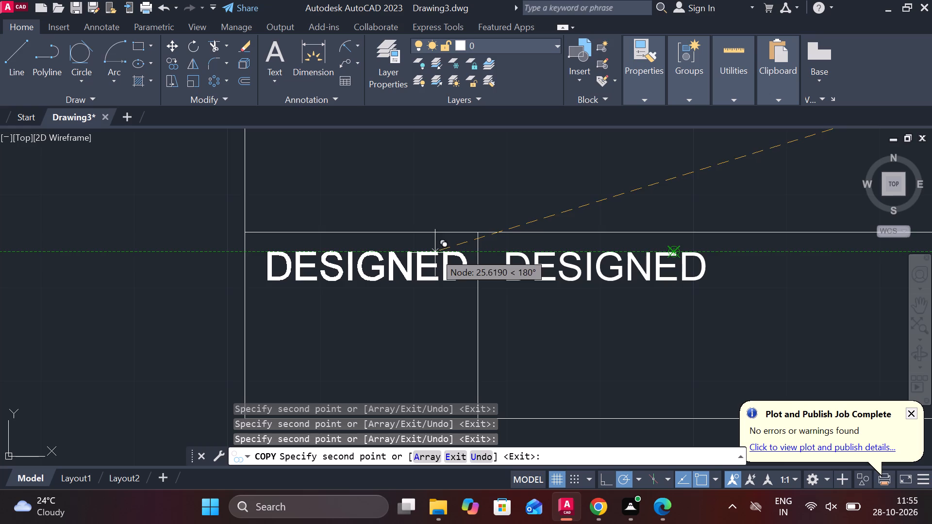
click(435, 253)
Place a second DESIGNED copy in both the middle and right cells of the title block's bottom row.
scroll(447, 253, down, 2)
click(649, 281)
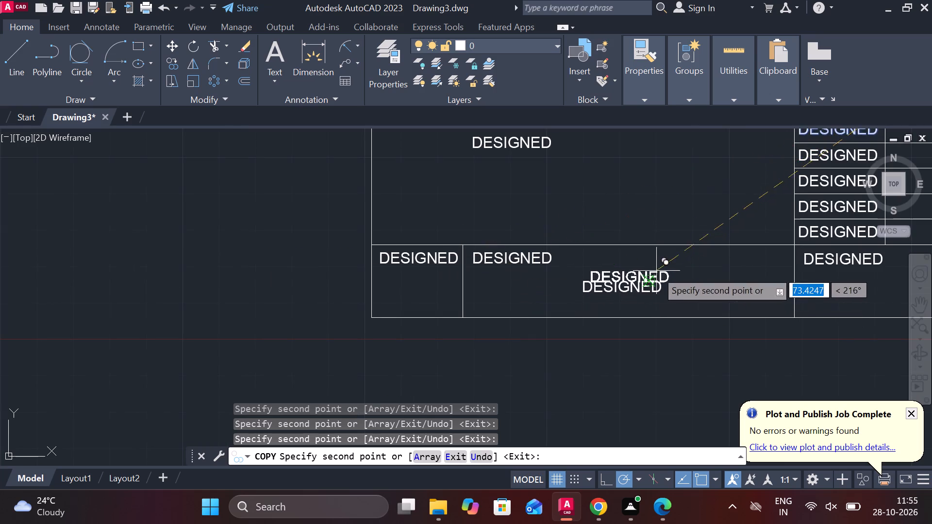
middle_drag(656, 271, 308, 267)
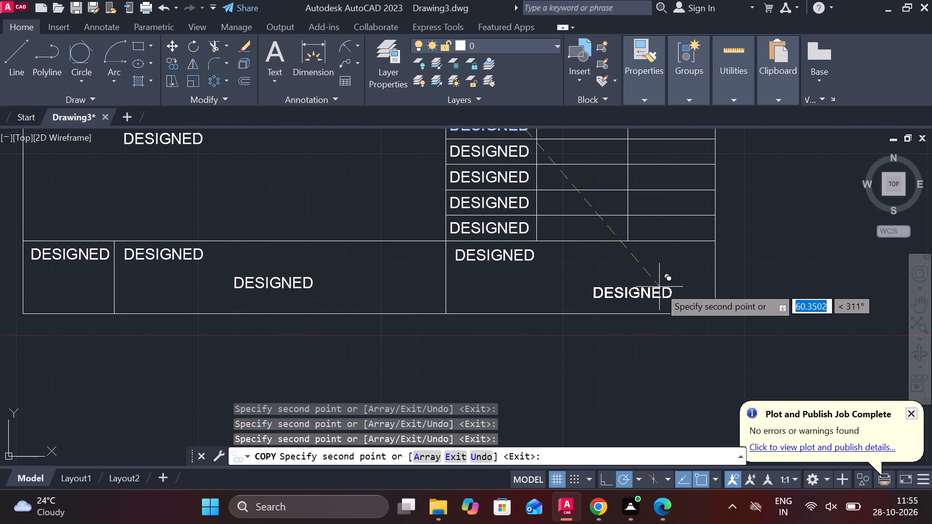
click(647, 289)
key(Escape)
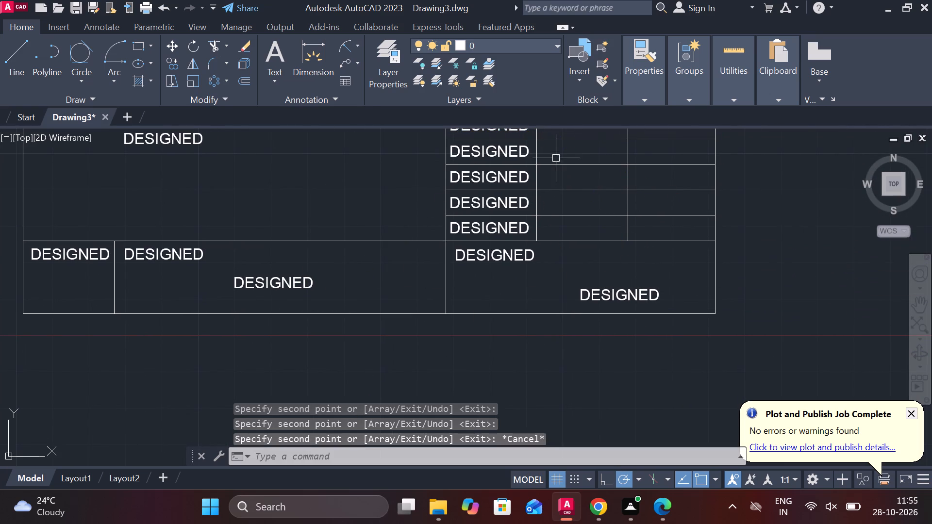
Select the DESIGNED text in the first cell of the grid's third row.
scroll(555, 153, up, 1)
middle_drag(499, 201, 560, 283)
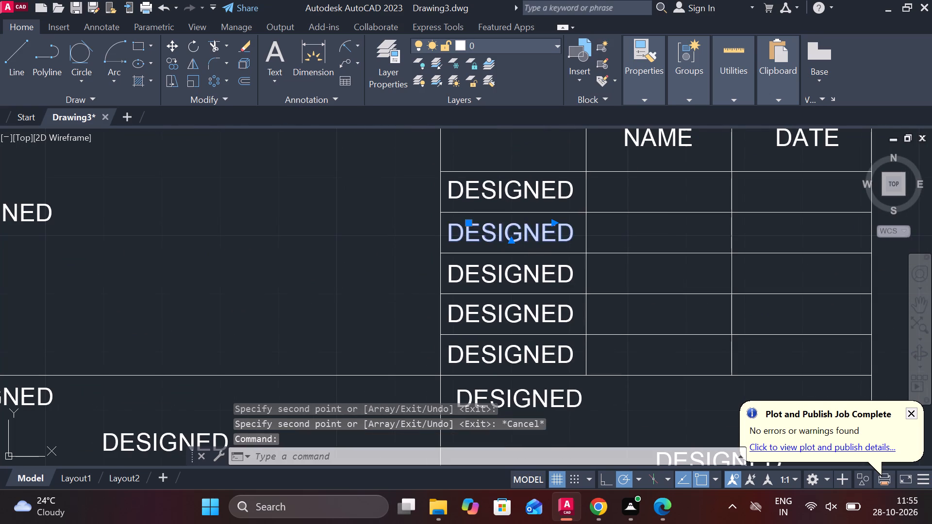
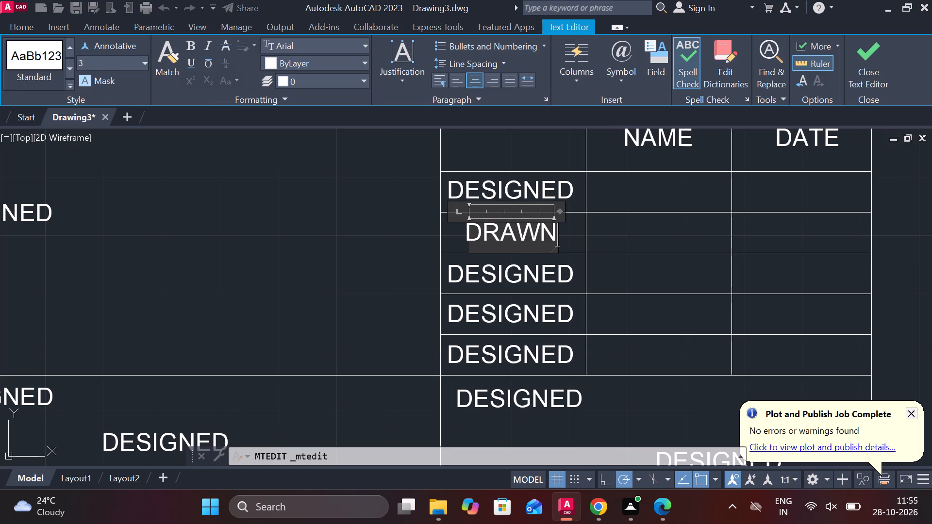
Change the DESIGNED text in the grid cell directly below DRAWN to CHECKED.
click(509, 269)
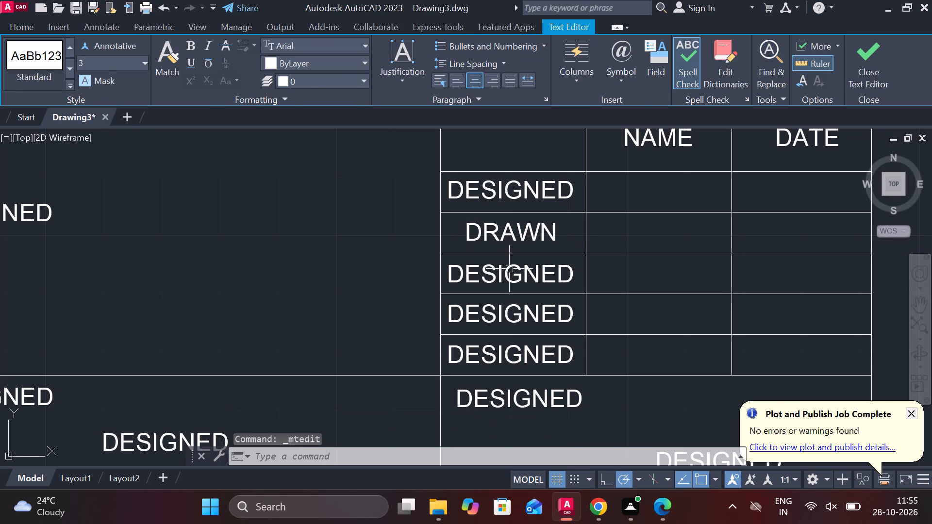
double_click(518, 268)
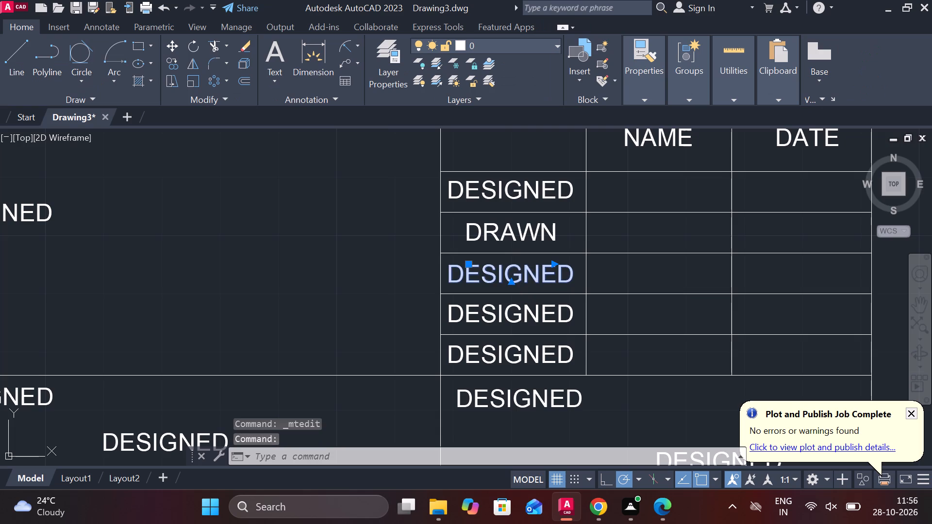
key(Right)
key(Right)
key(Right)
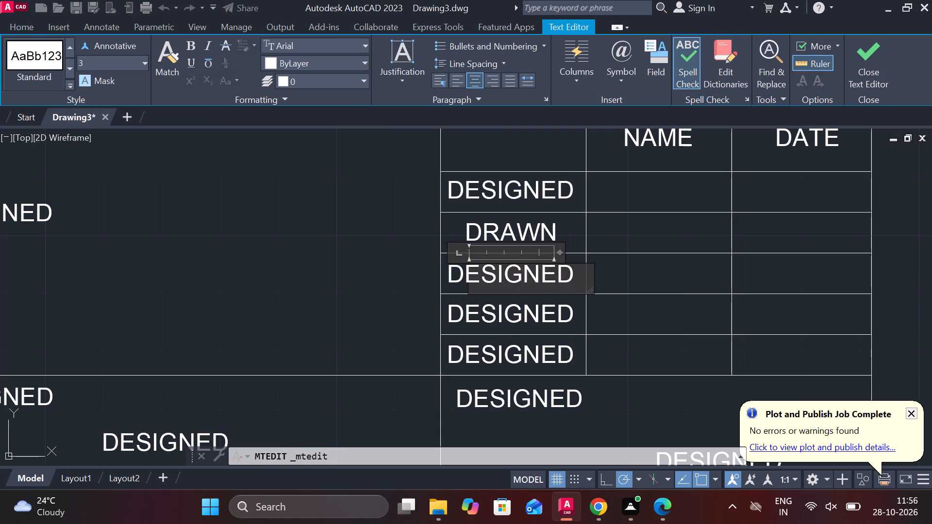
key(BackSpace)
key(BackSpace)
key(BackSpace)
key(BackSpace)
key(BackSpace)
key(BackSpace)
key(BackSpace)
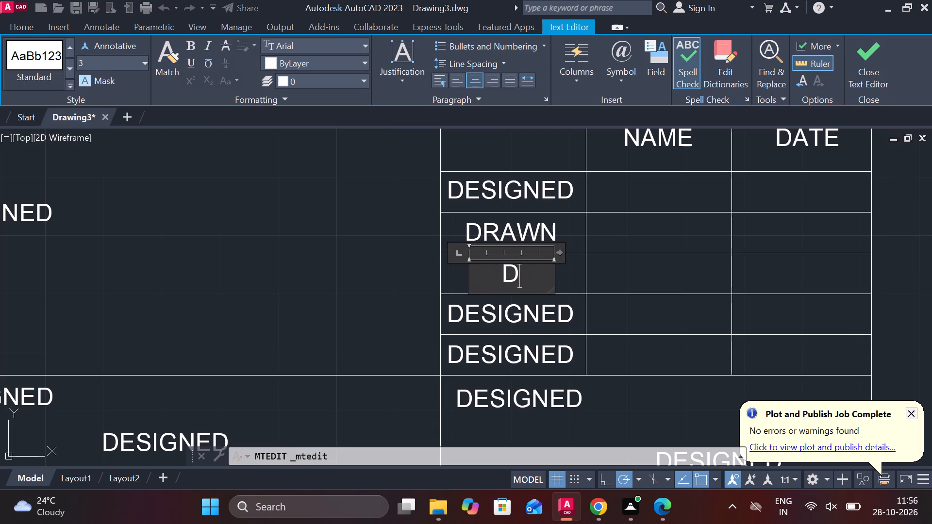
key(BackSpace)
text(CHECKED)
click(522, 316)
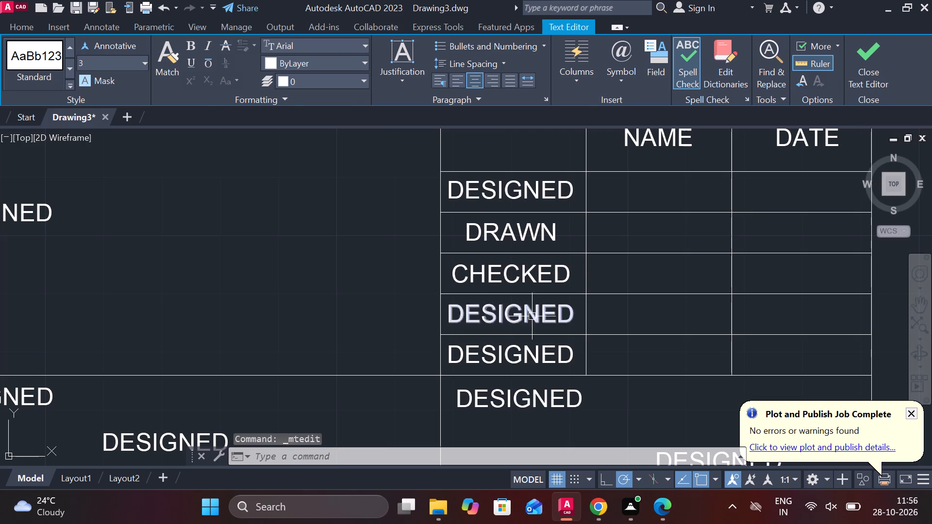
Change the DESIGNED text in the grid cell directly below CHECKED to STANDARD.
double_click(532, 316)
key(Right)
key(Right)
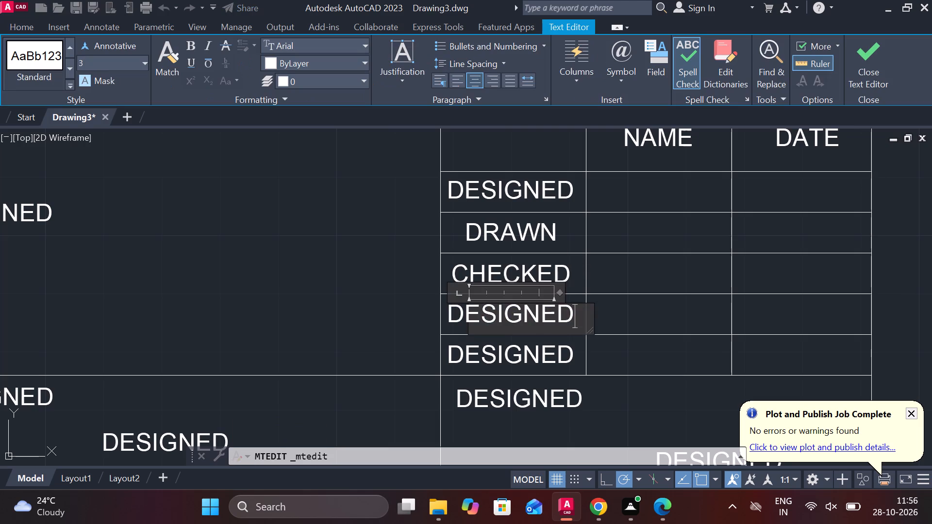
key(BackSpace)
key(BackSpace)
key(BackSpace)
key(BackSpace)
key(BackSpace)
key(BackSpace)
key(BackSpace)
key(BackSpace)
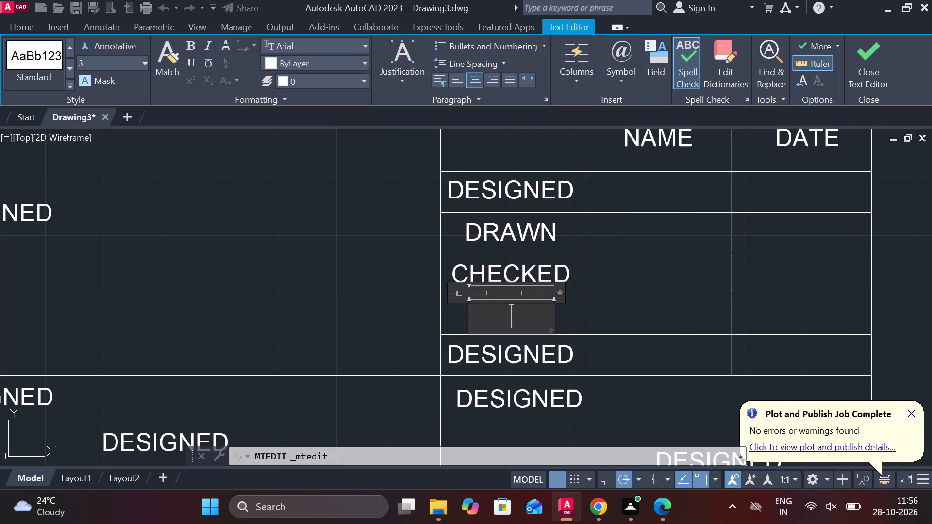
text(STANDARD)
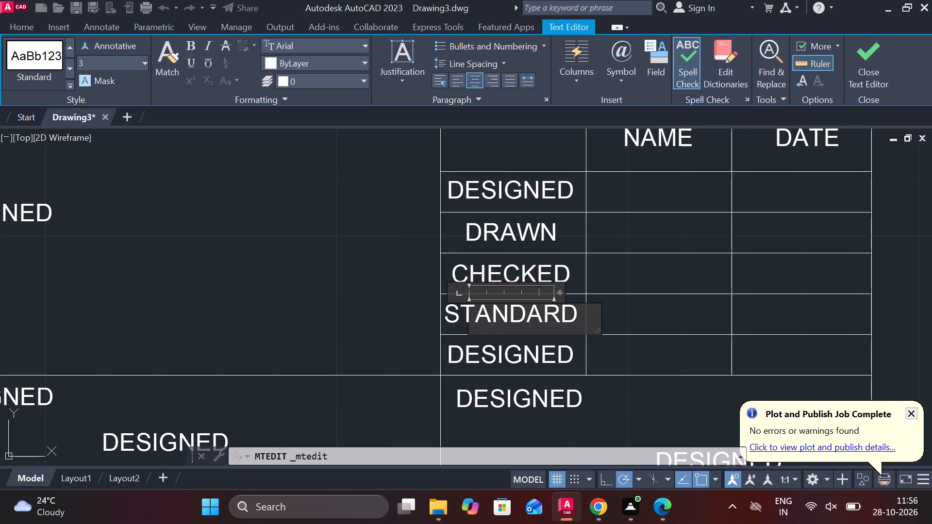
click(497, 349)
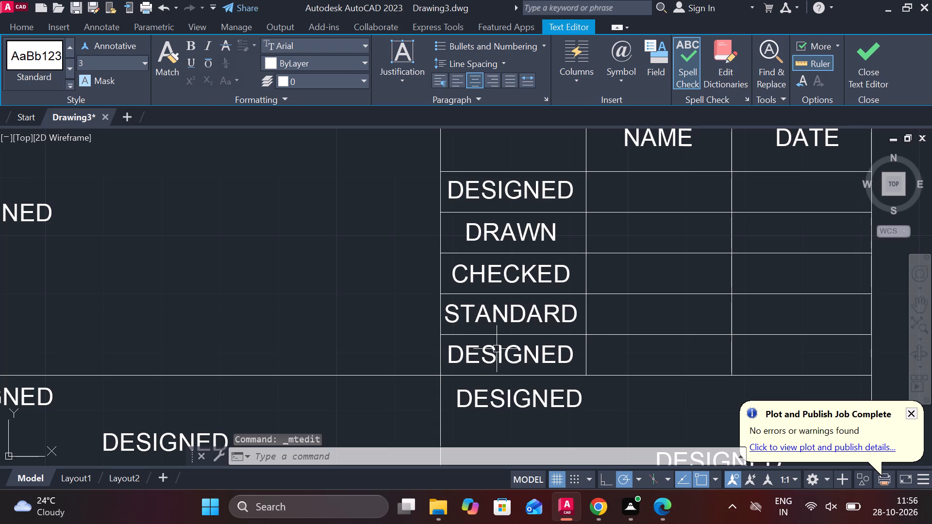
Change the DESIGNED text in the last row of the grid, below STANDARD, to APPROVED.
double_click(509, 362)
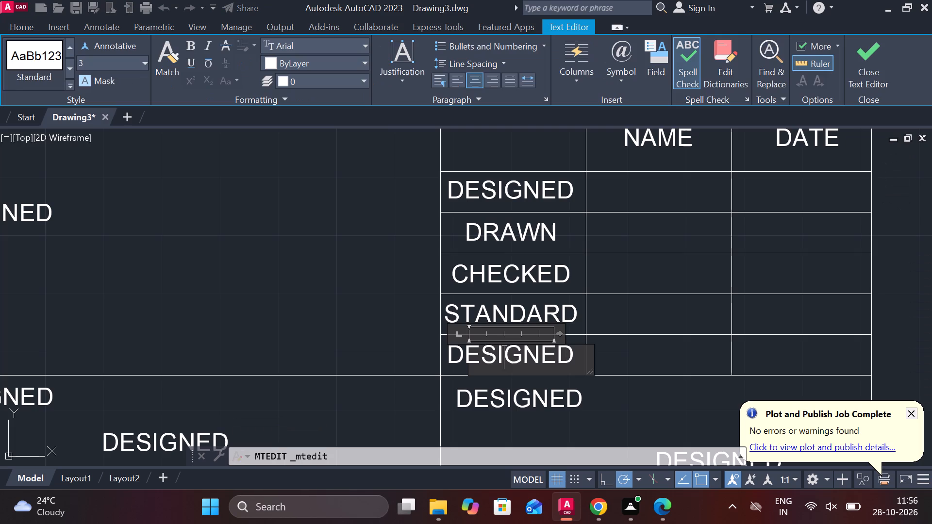
key(Right)
key(Right)
key(Right)
key(Right)
key(BackSpace)
key(BackSpace)
key(BackSpace)
key(BackSpace)
key(BackSpace)
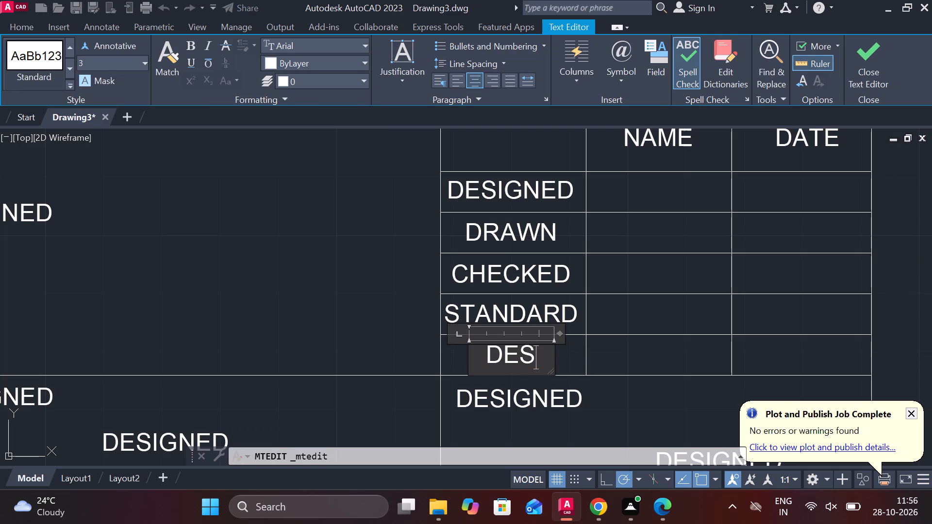
key(BackSpace)
key(BackSpace)
key(BackSpace)
text(APPROVED)
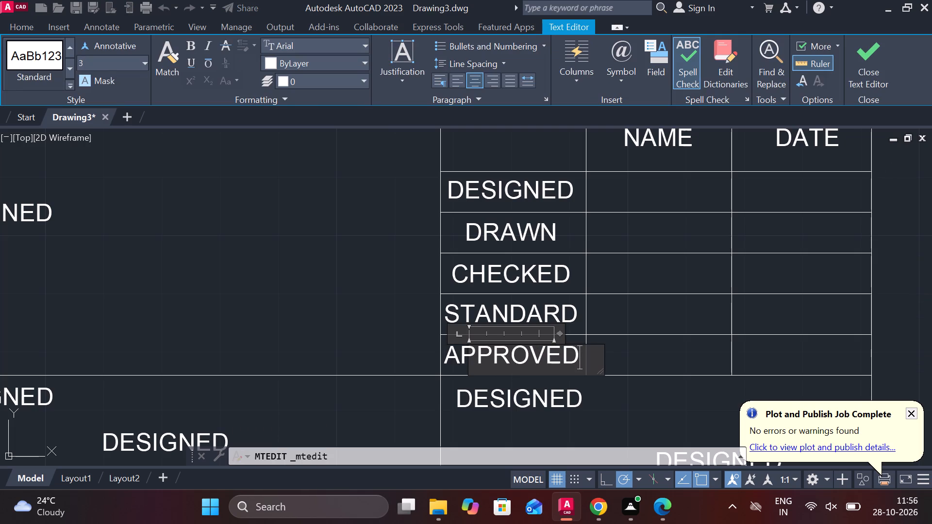
click(563, 387)
middle_drag(563, 387, 542, 243)
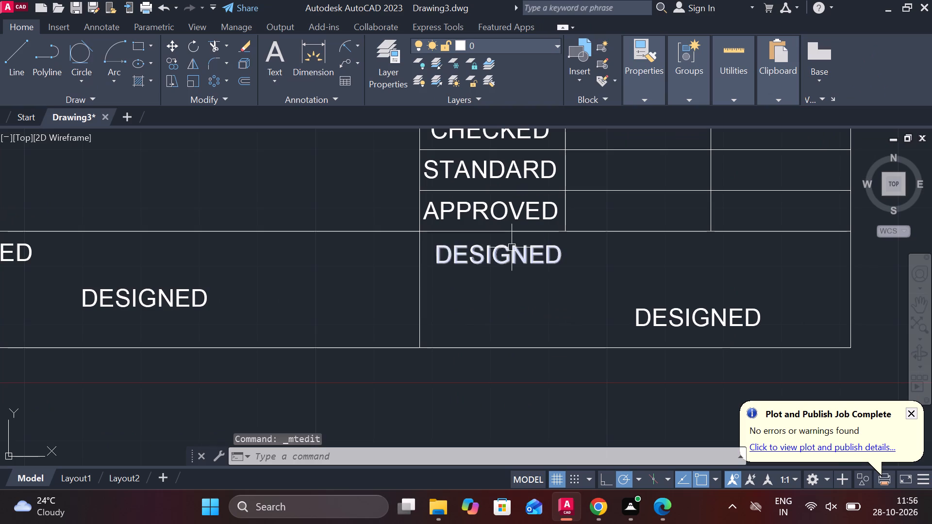
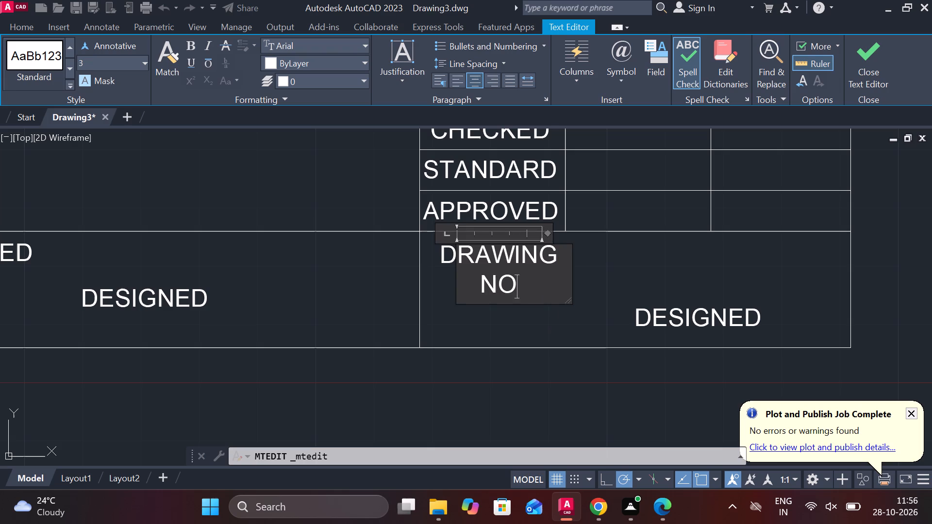
Widen the DRAWING NO text frame below APPROVED to about 29.1 so the label fits on one line, and finish editing.
drag(570, 267, 654, 256)
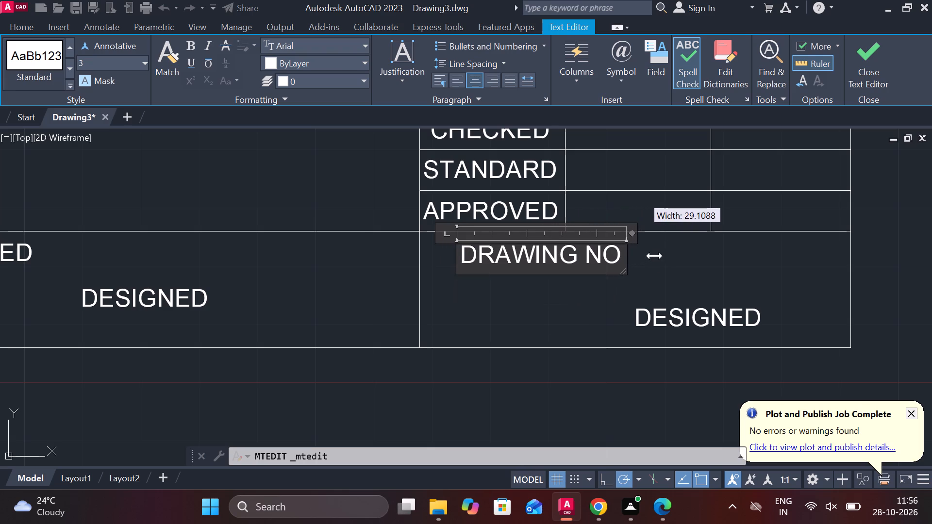
drag(654, 256, 654, 256)
click(654, 256)
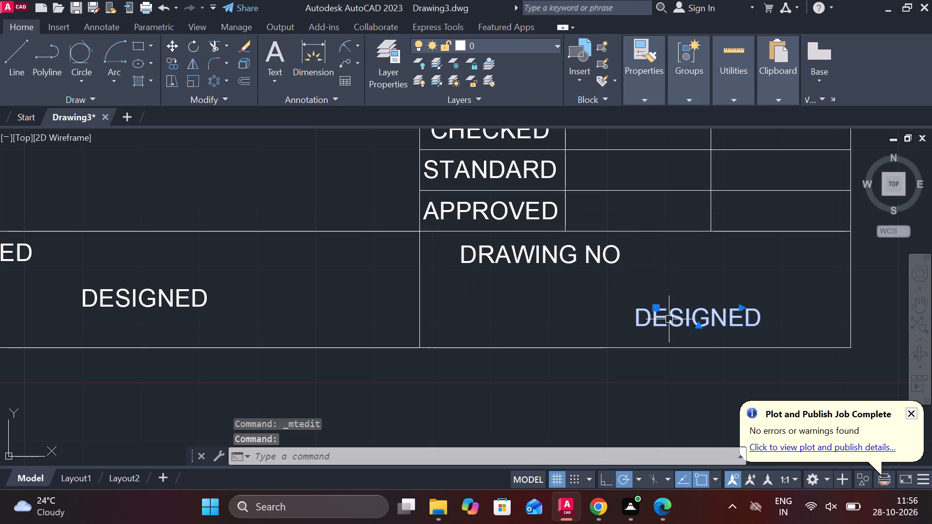
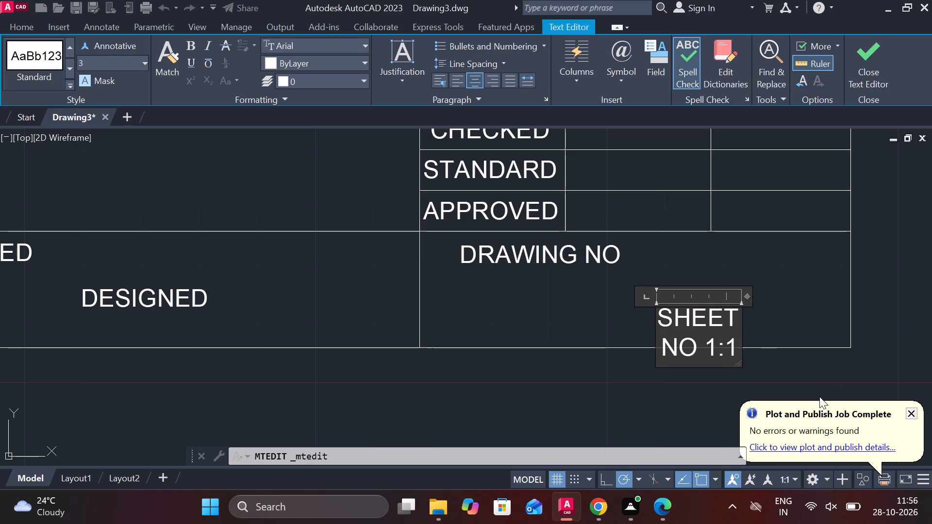
Widen the SHEET NO 1:1 text frame below DRAWING NO so the label fits on one line.
click(741, 324)
click(805, 322)
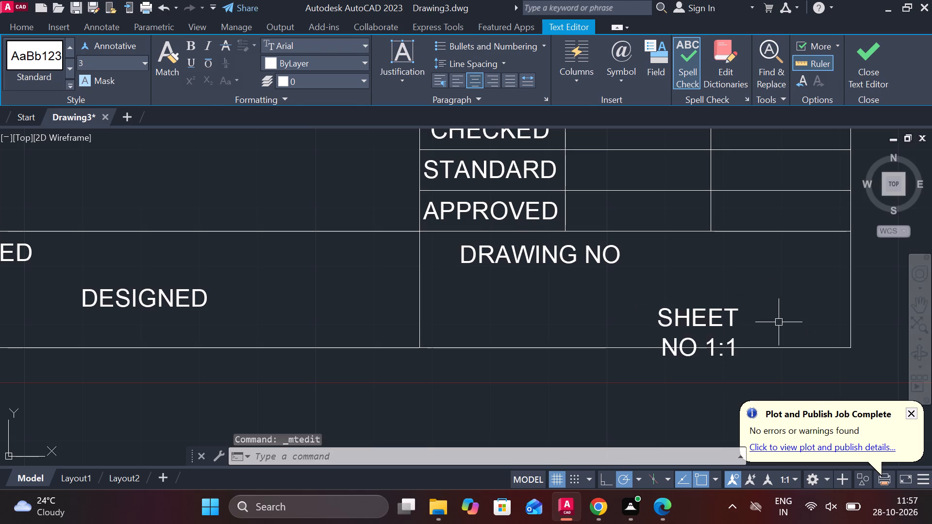
middle_drag(757, 323, 635, 320)
double_click(594, 315)
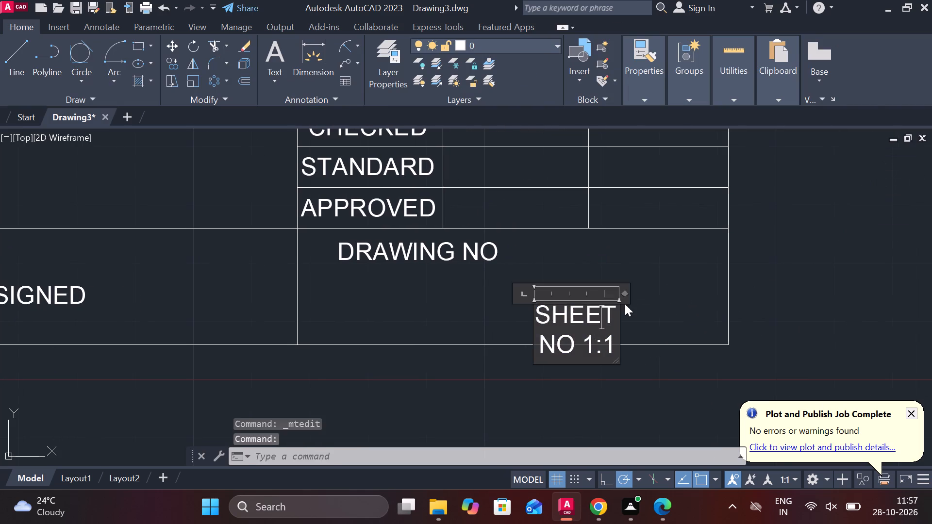
click(618, 317)
click(649, 318)
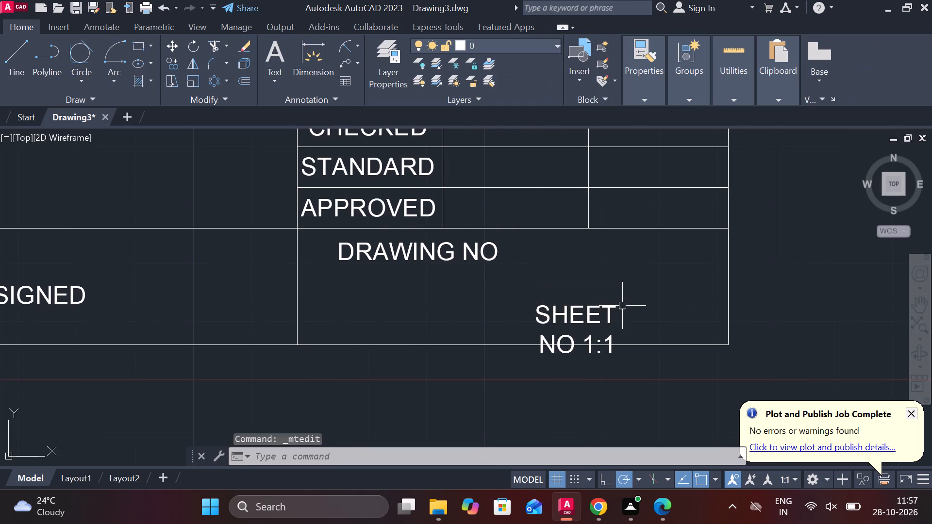
click(602, 306)
click(621, 305)
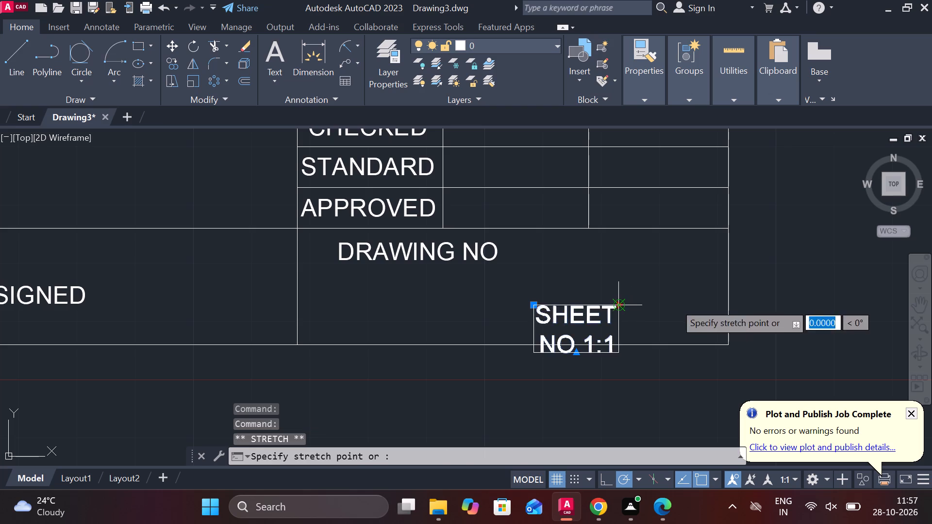
click(713, 297)
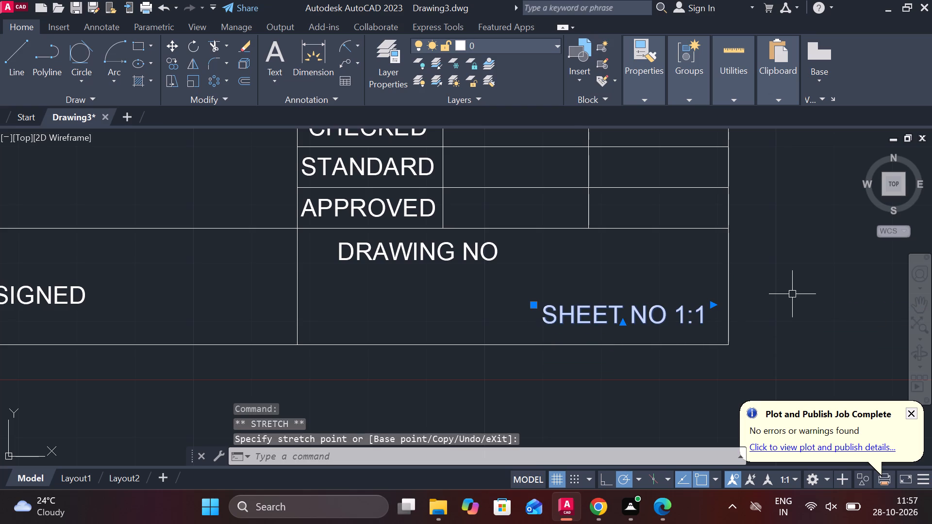
key(Escape)
Set the text height of the copied DESIGNED text in the title block's large upper-left cell to 10.
scroll(753, 327, down, 1)
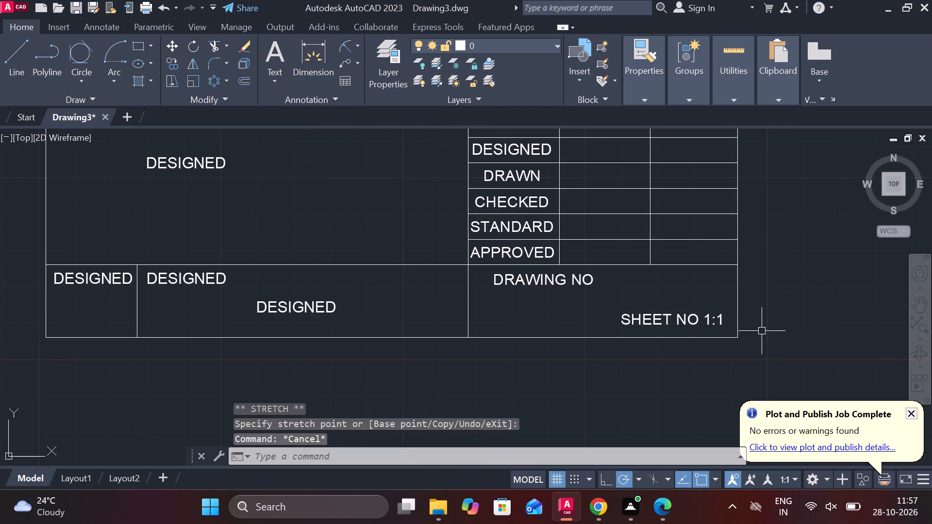
middle_drag(500, 293, 665, 302)
middle_drag(441, 294, 515, 301)
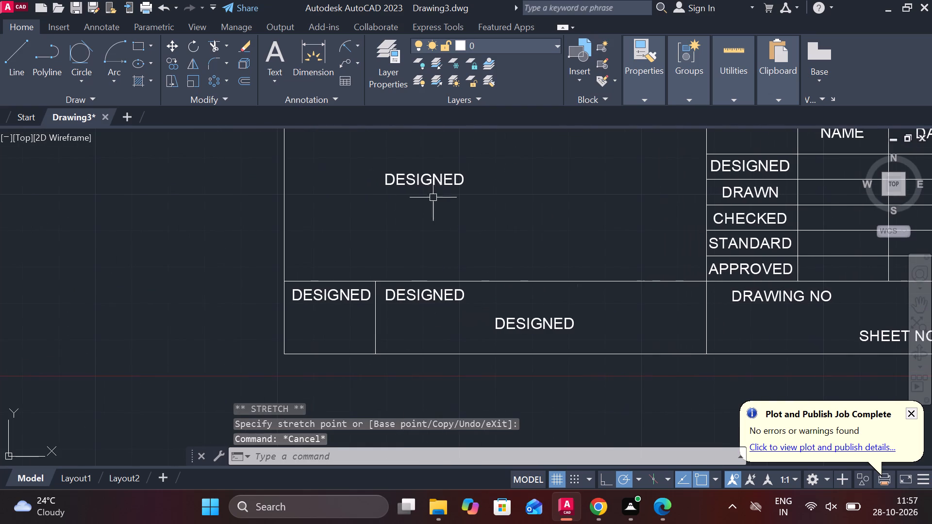
double_click(422, 185)
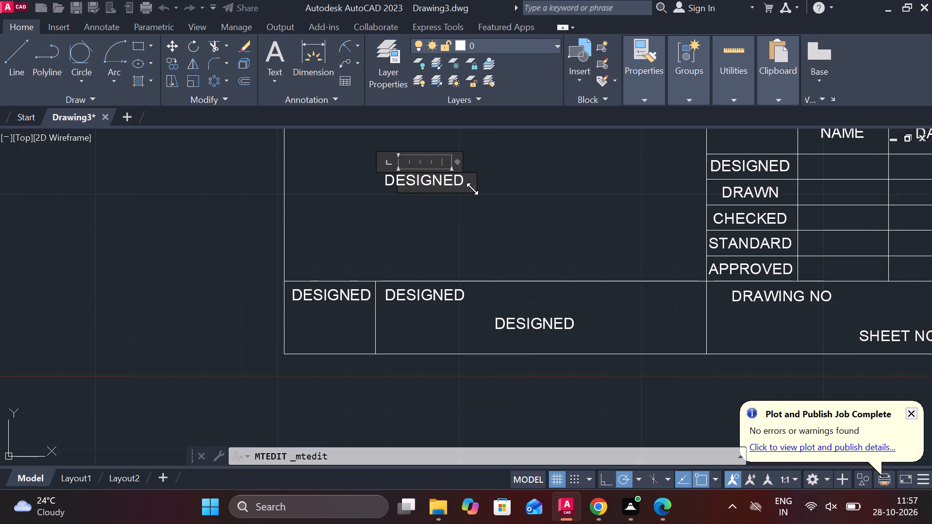
click(461, 182)
click(374, 180)
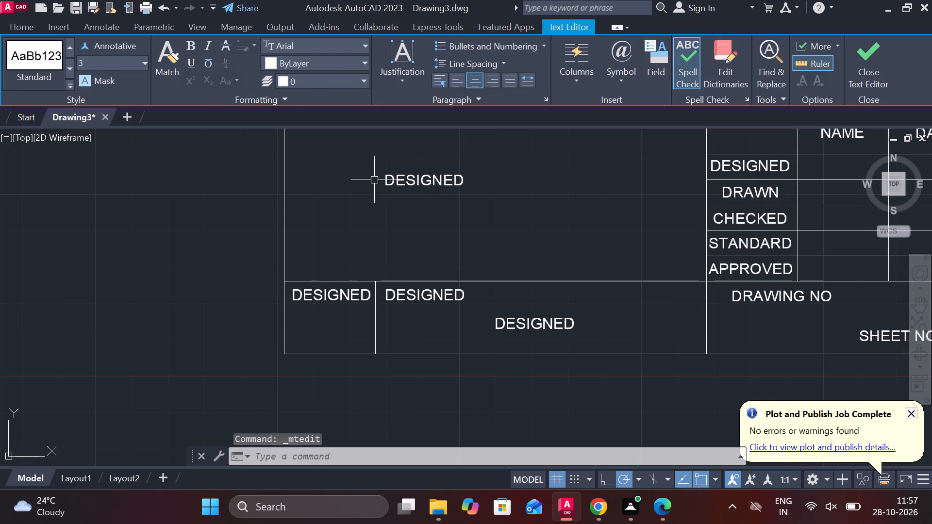
double_click(441, 178)
scroll(441, 178, up, 3)
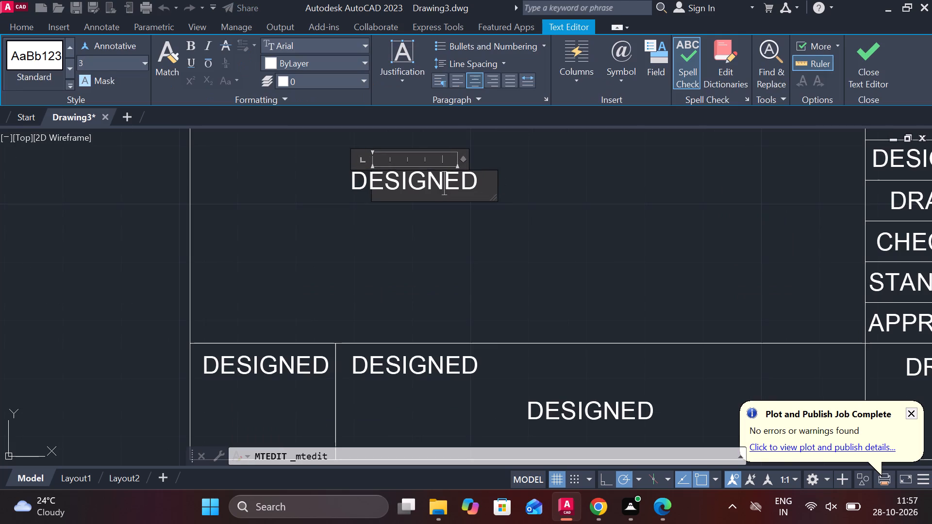
click(482, 180)
drag(473, 180, 360, 182)
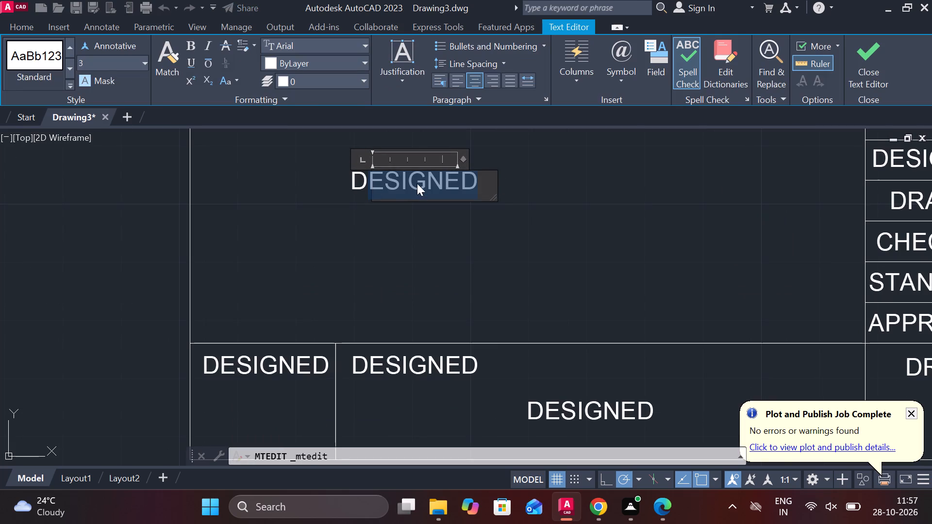
click(103, 66)
key(1)
key(0)
key(Return)
scroll(175, 101, down, 1)
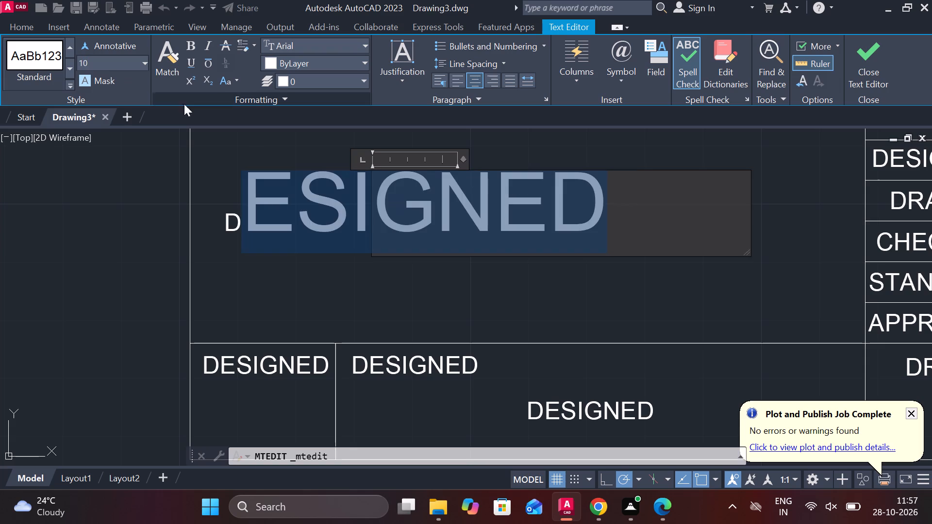
scroll(184, 104, down, 1)
scroll(326, 175, down, 2)
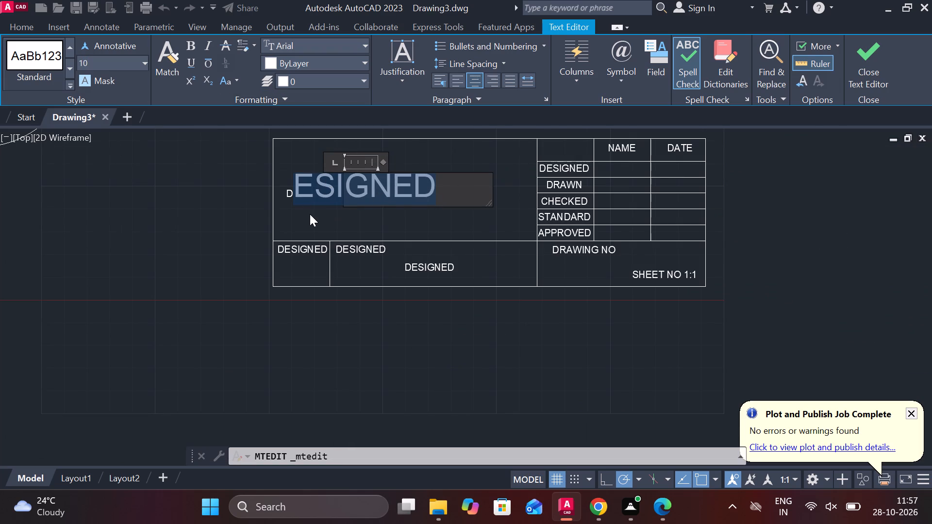
Replace the enlarged text with AUTO CAD, widen its frame to fit on one line, and finish editing.
click(292, 194)
key(BackSpace)
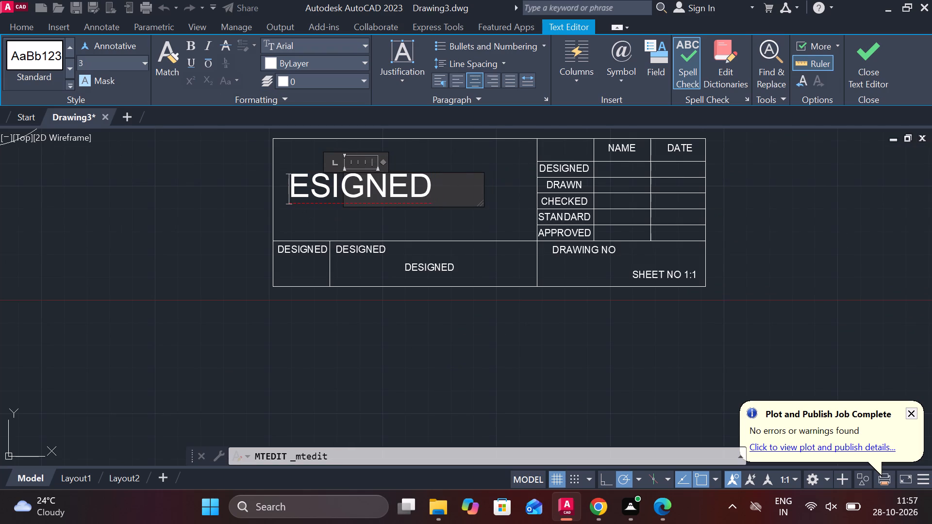
click(429, 192)
key(Delete)
key(BackSpace)
key(BackSpace)
key(BackSpace)
key(BackSpace)
key(BackSpace)
key(BackSpace)
key(BackSpace)
text(AU)
text(TO CAD)
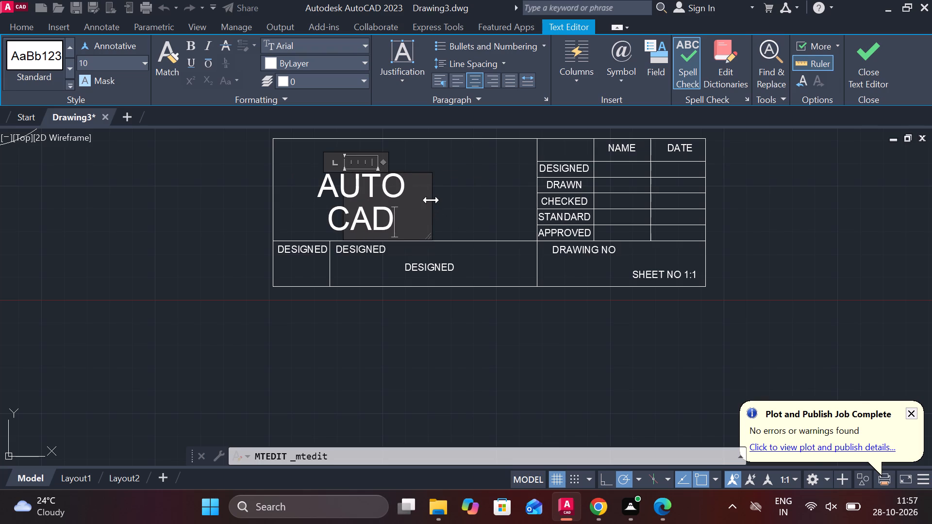
drag(431, 200, 566, 205)
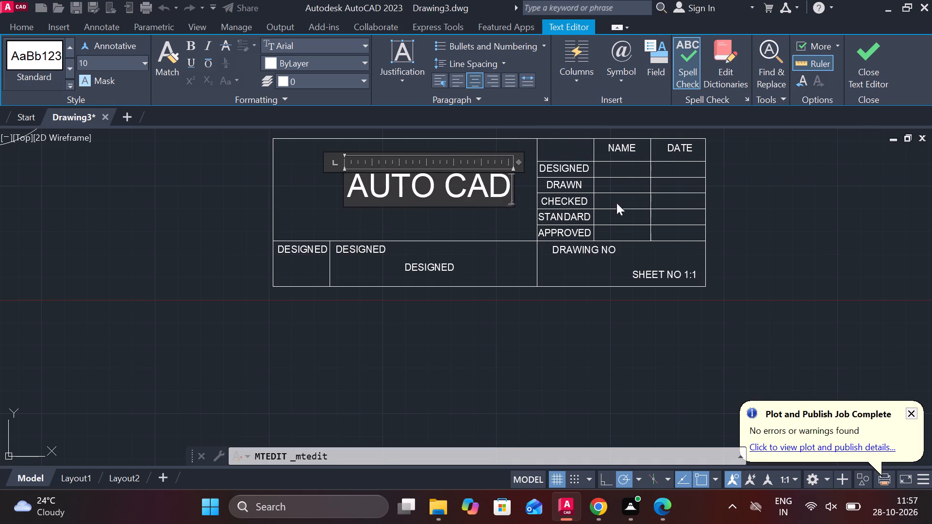
click(882, 54)
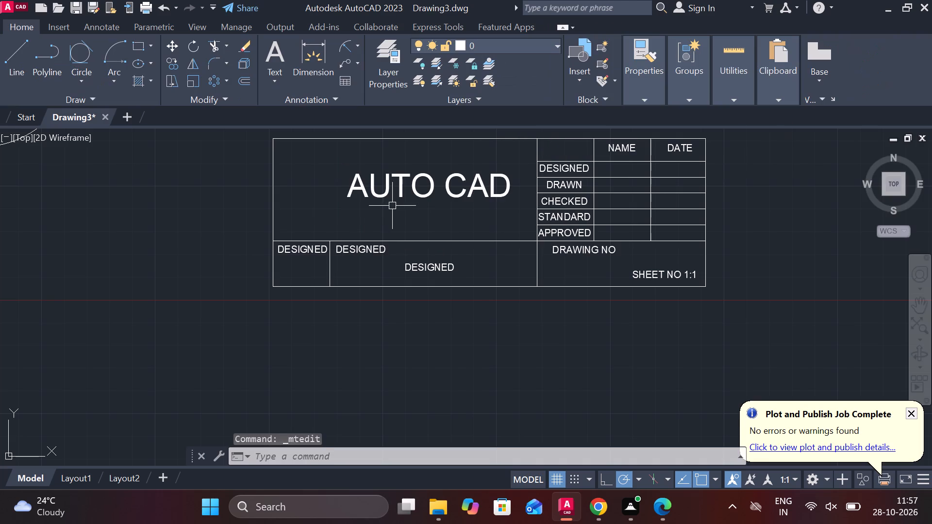
Move the AUTO CAD text horizontally to the left so it sits roughly centred across its cell.
click(392, 193)
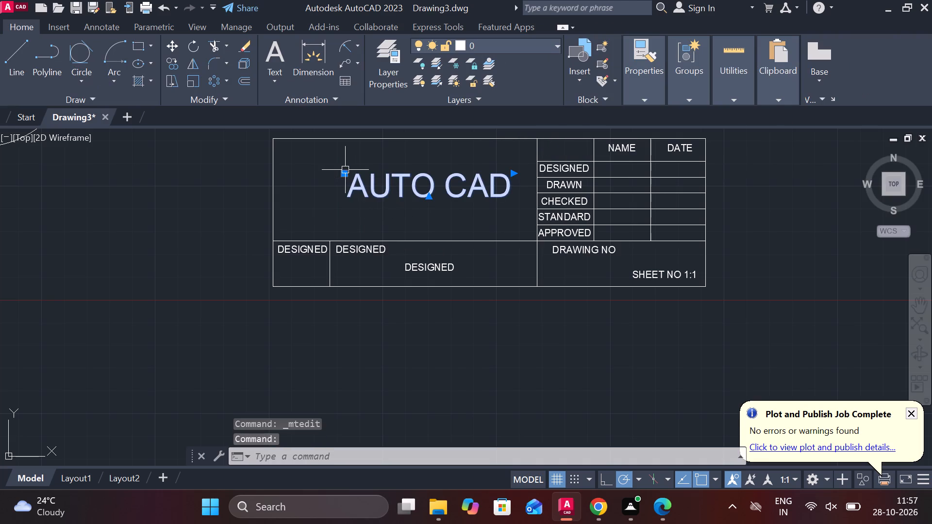
click(345, 174)
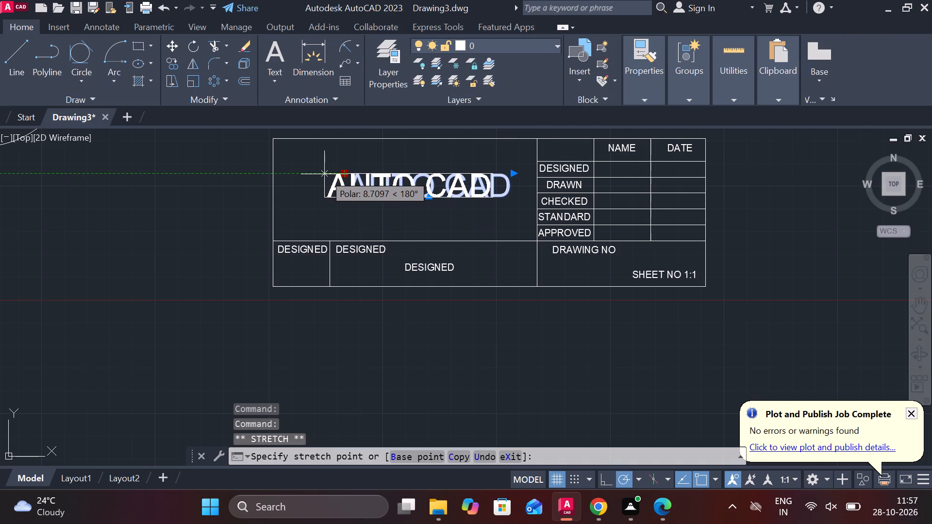
click(313, 174)
key(Escape)
Edit the upper DESIGNED text in the wide bottom cell beneath AUTO CAD.
middle_drag(490, 268, 496, 269)
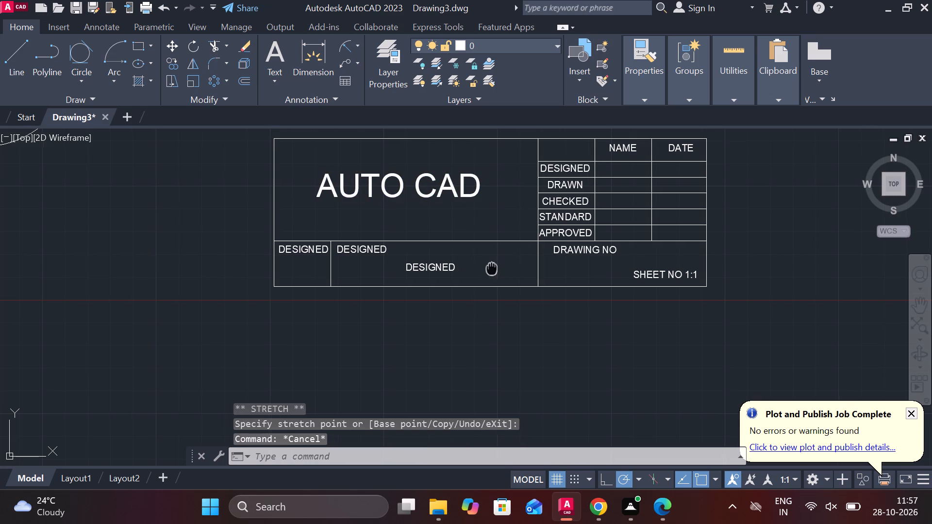
middle_drag(496, 269, 584, 279)
scroll(546, 298, up, 1)
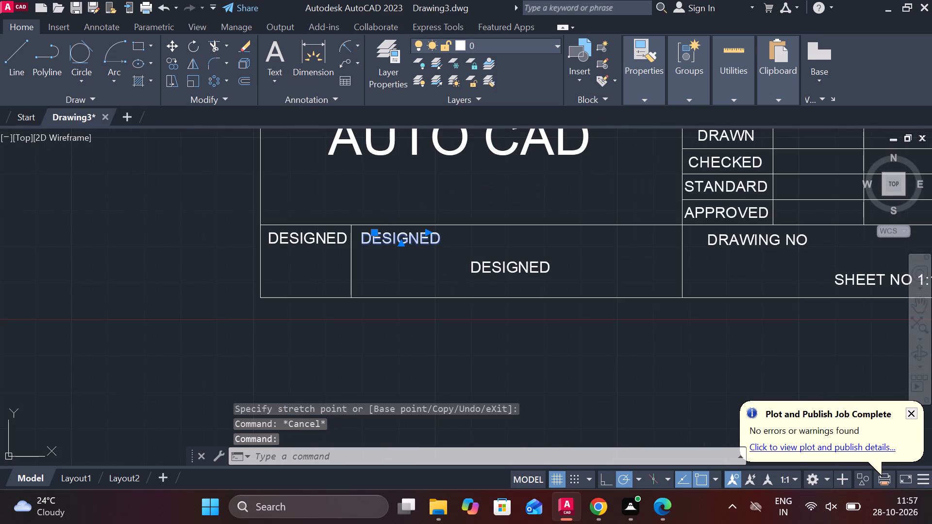
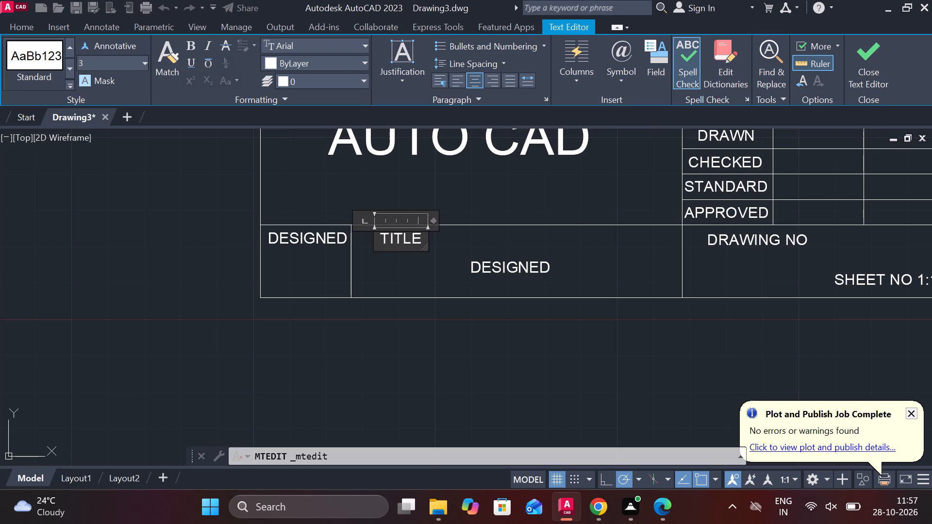
Finish editing the TITLE text in the wide bottom cell beneath AUTO CAD.
click(545, 273)
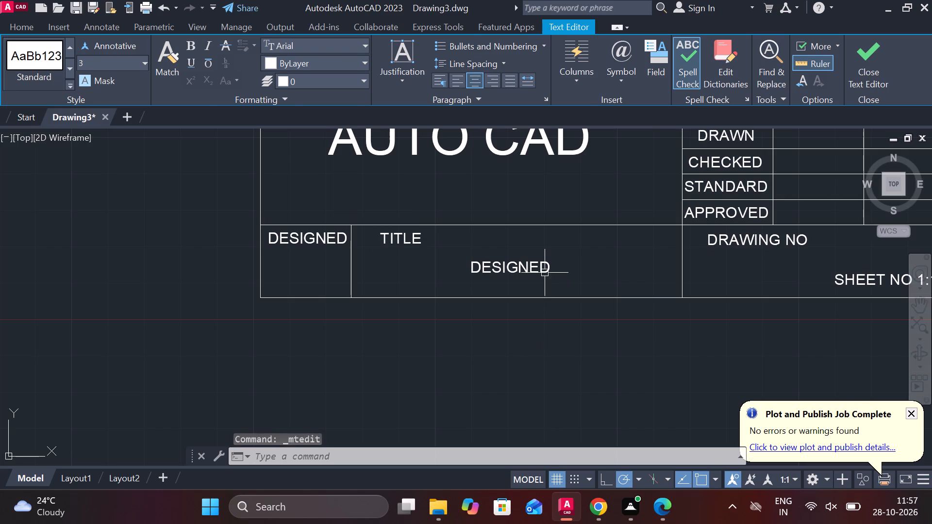
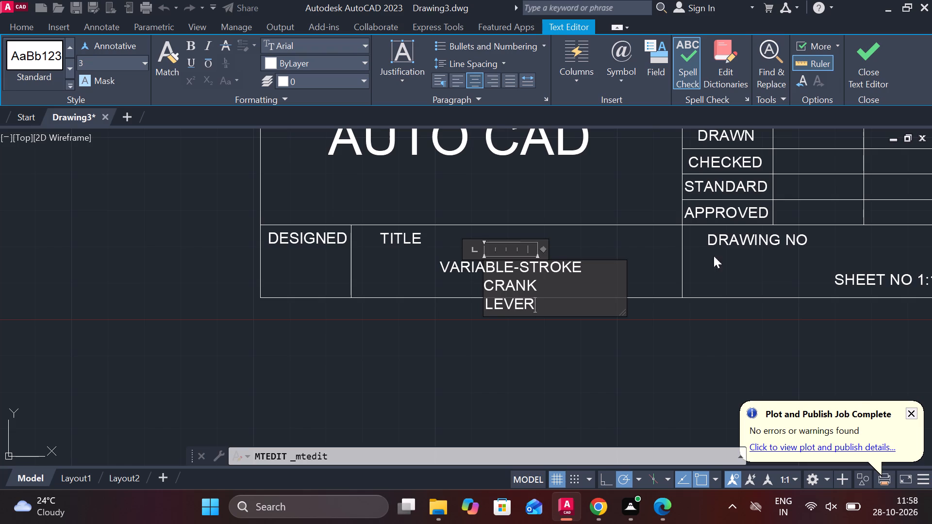
Finish editing the VARIABLE-STROKE CRANK LEVER text in the TITLE cell.
click(855, 60)
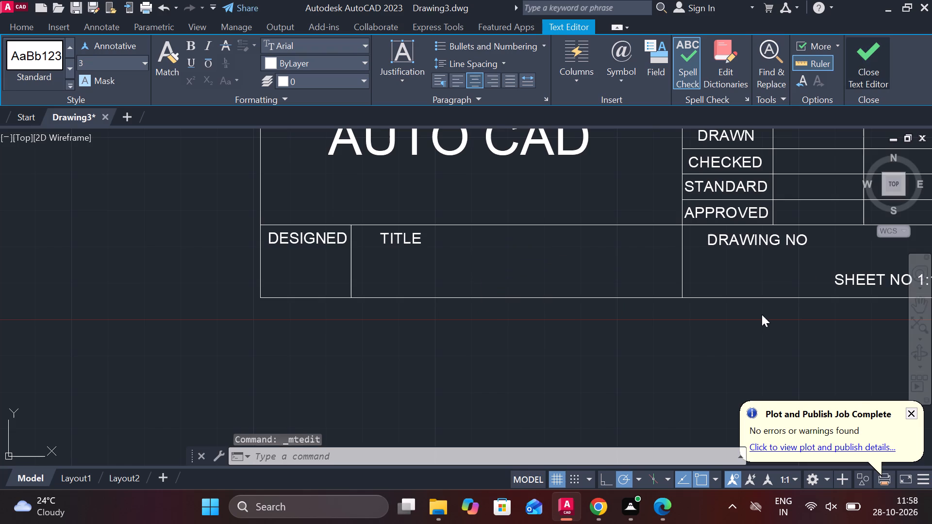
Widen the VARIABLE-STROKE CRANK LEVER text frame to fit one line and move the text inside the cell beneath TITLE.
click(516, 267)
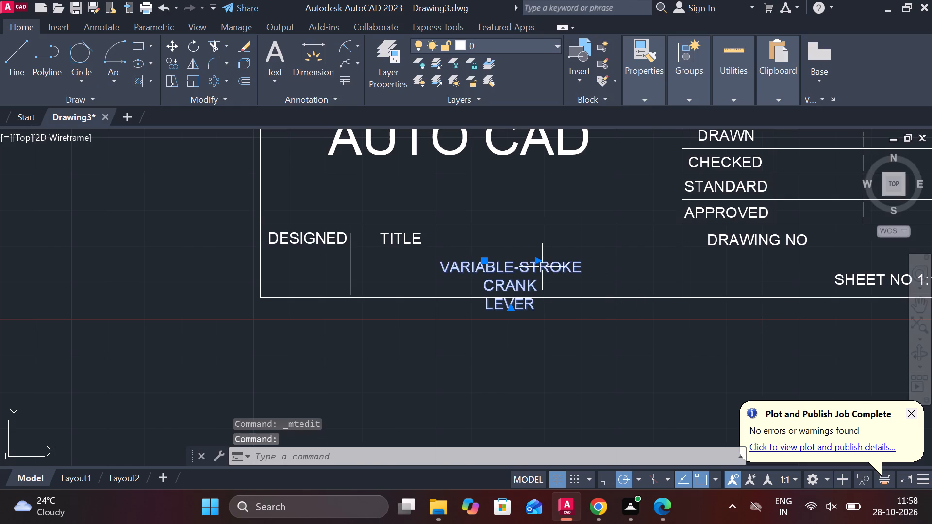
click(534, 260)
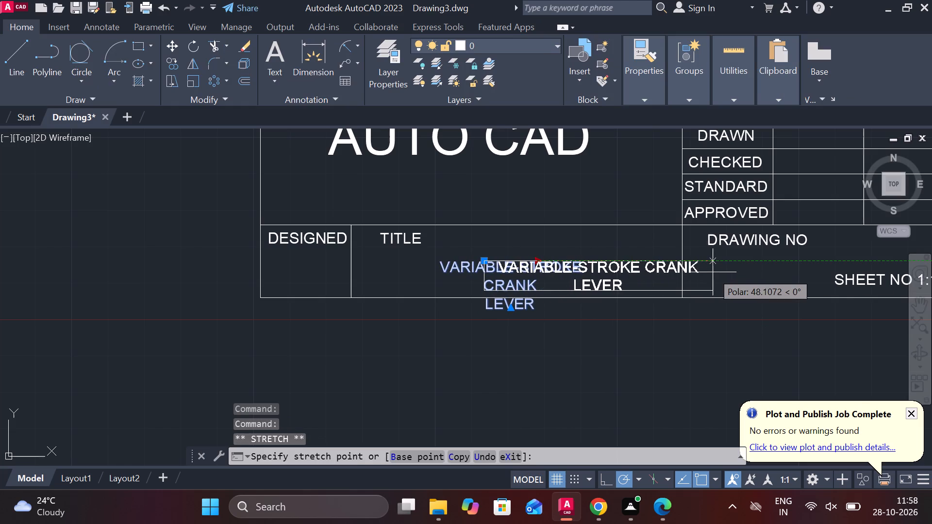
click(750, 272)
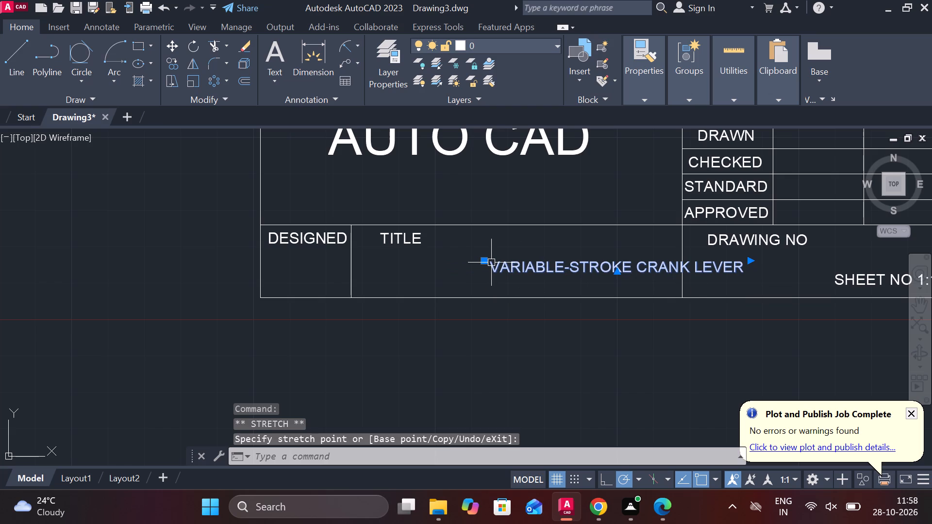
click(486, 262)
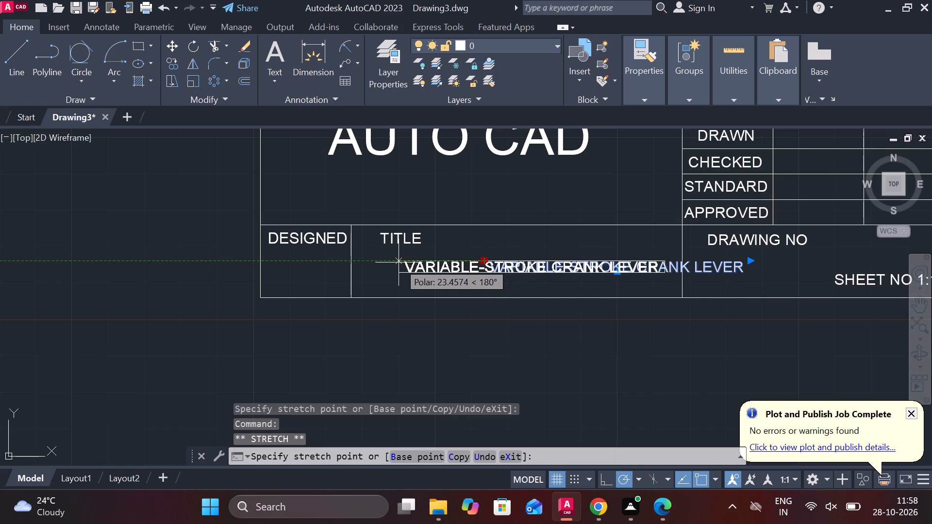
click(392, 262)
key(Escape)
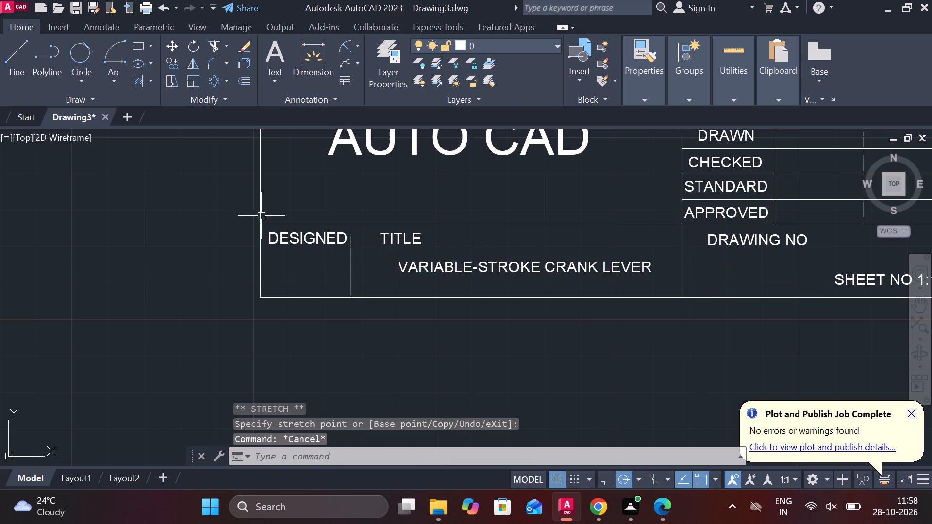
Select the DESIGNED text in the title block's lower-left cell.
scroll(263, 221, up, 2)
middle_click(329, 261)
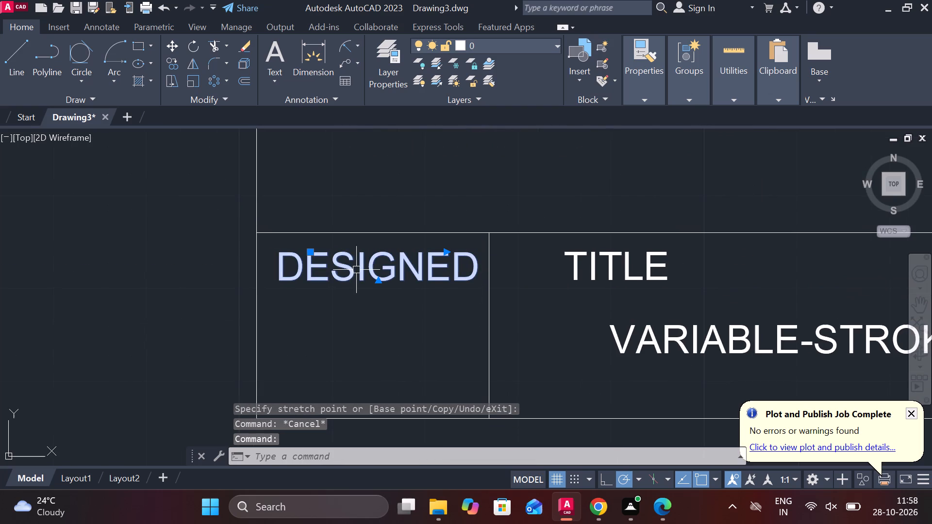
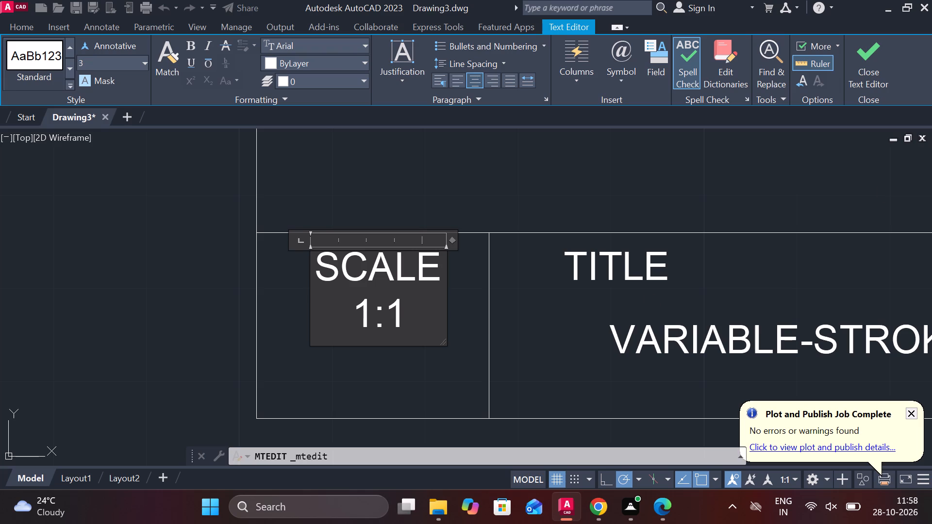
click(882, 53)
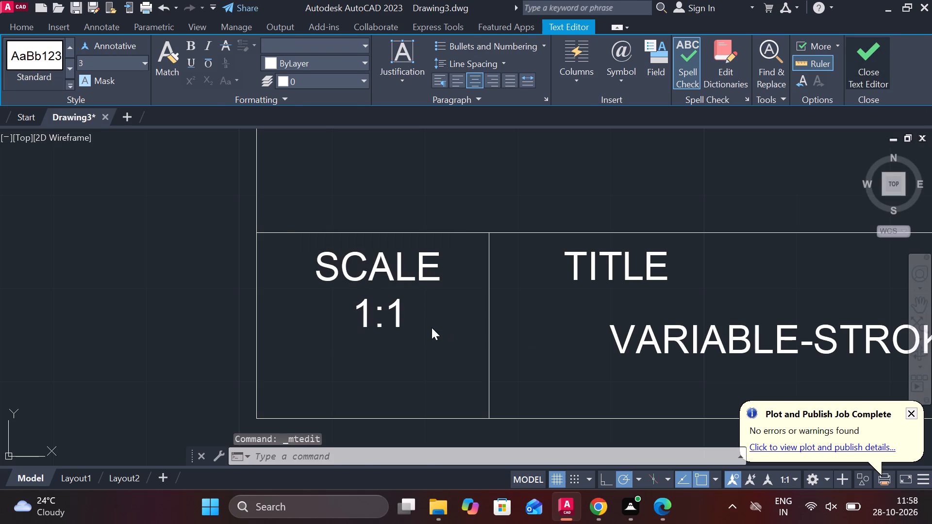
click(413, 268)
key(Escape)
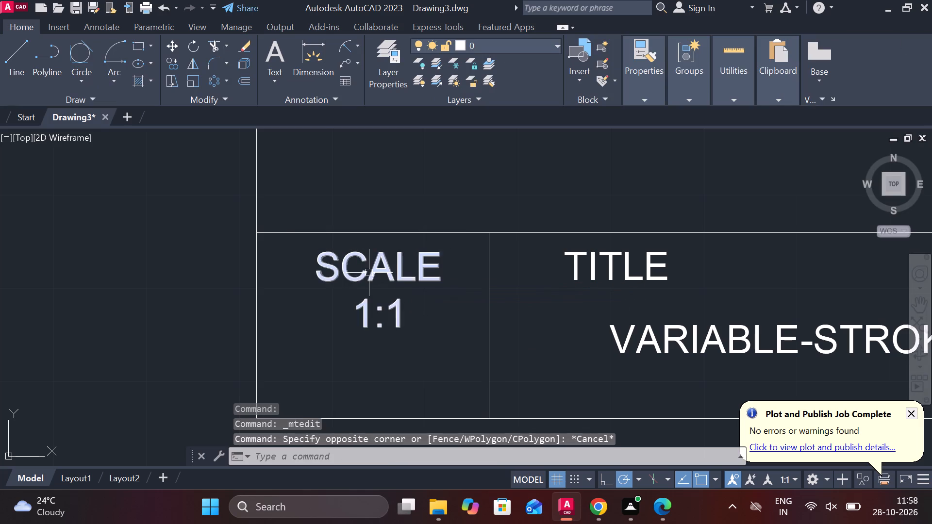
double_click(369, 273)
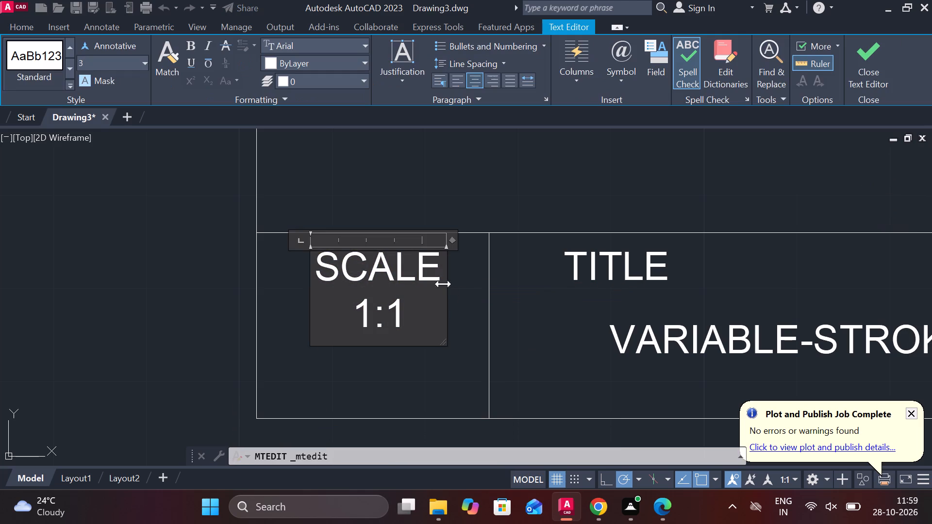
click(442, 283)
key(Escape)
Widen the SCALE 1:1 text frame to fit one line and move the text inside the upper half of its cell.
click(400, 254)
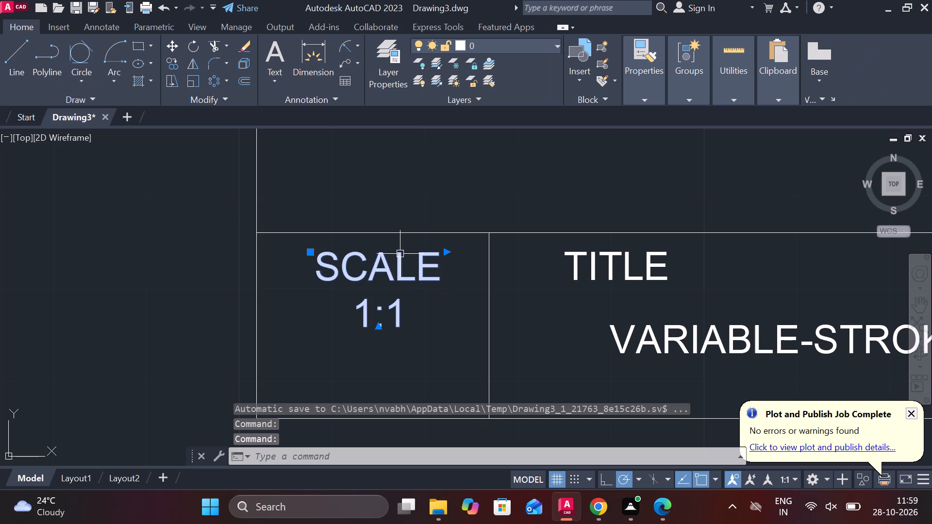
click(445, 252)
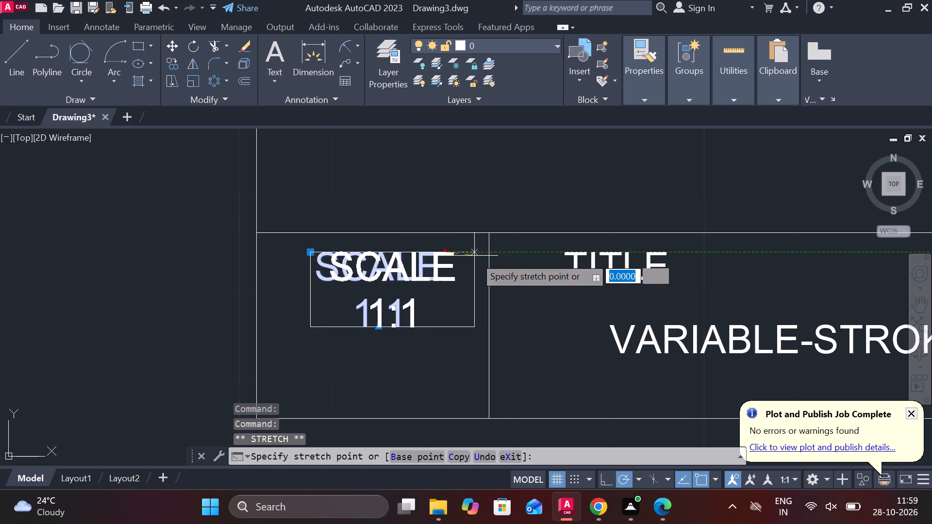
click(524, 269)
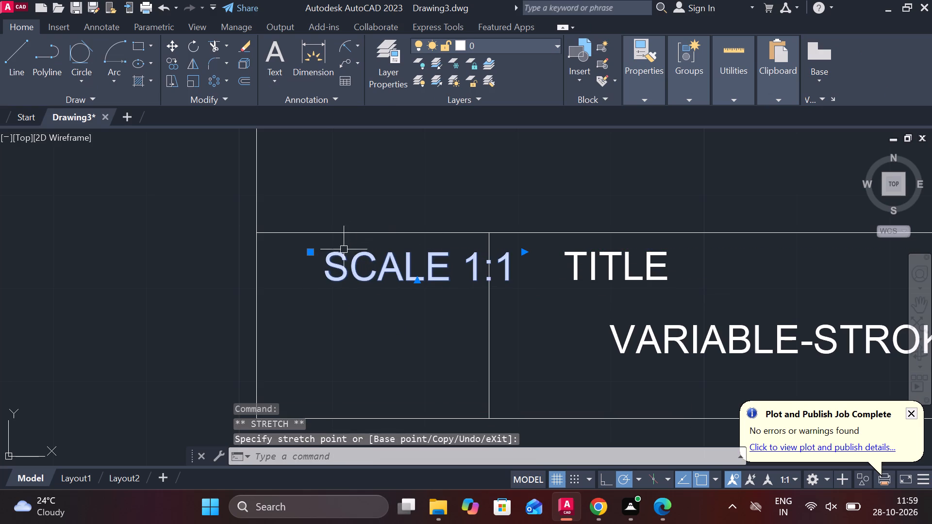
click(311, 255)
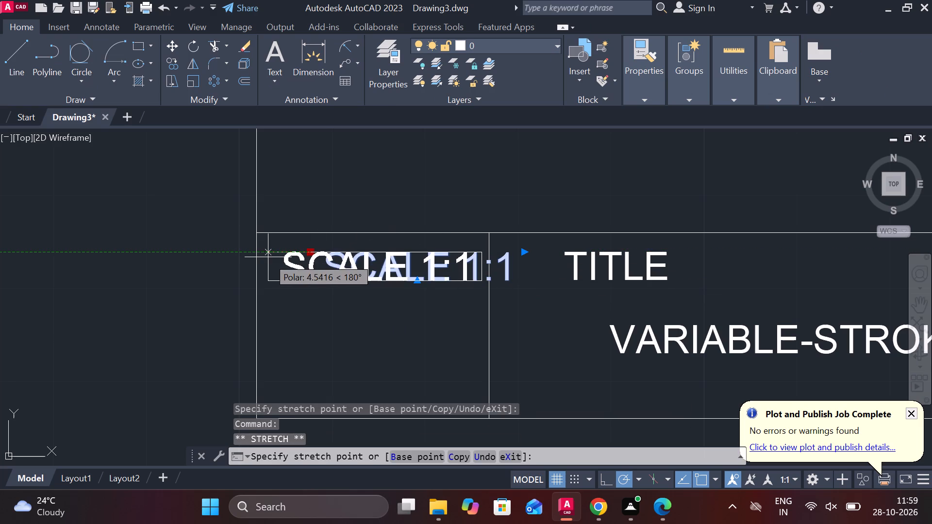
click(267, 255)
scroll(303, 260, up, 2)
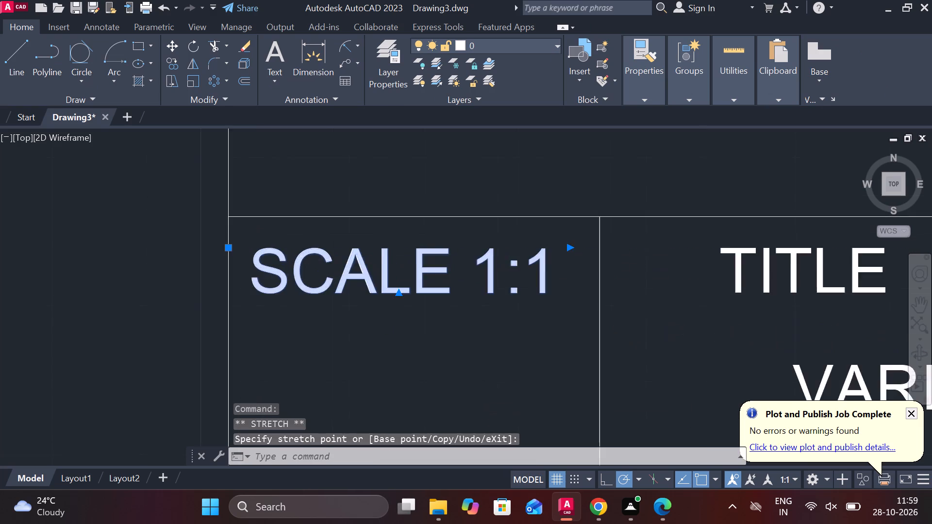
middle_drag(316, 260, 403, 295)
click(270, 277)
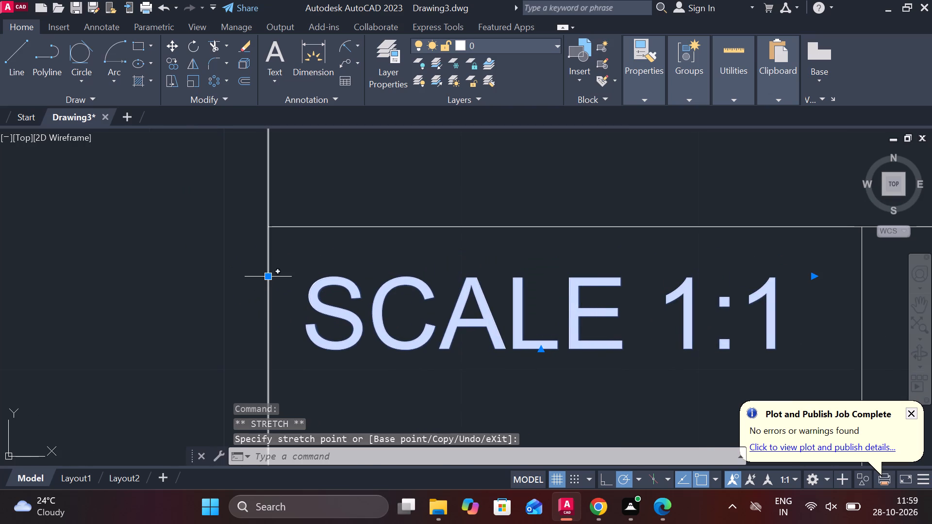
click(297, 279)
scroll(430, 290, down, 2)
key(Escape)
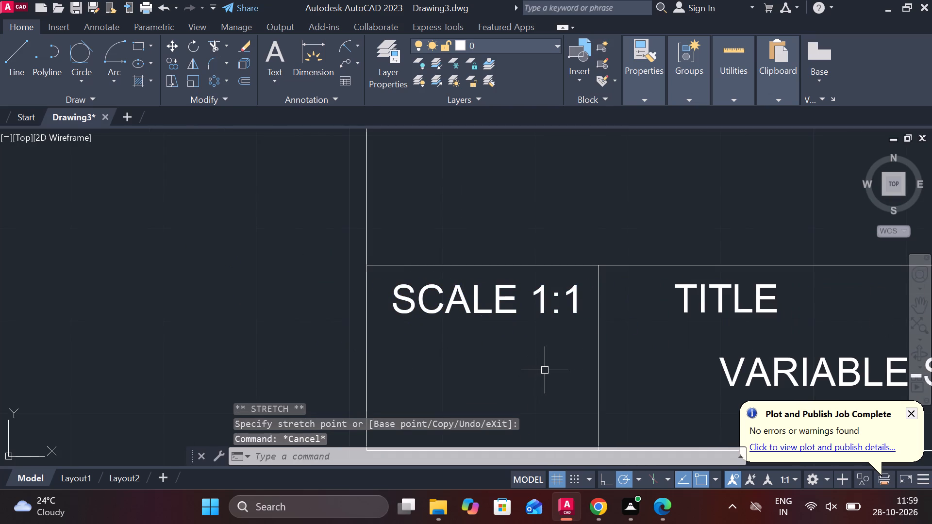
Draw a horizontal line across the SCALE cell from the midpoint of its right edge to its left edge.
key(l)
key(Return)
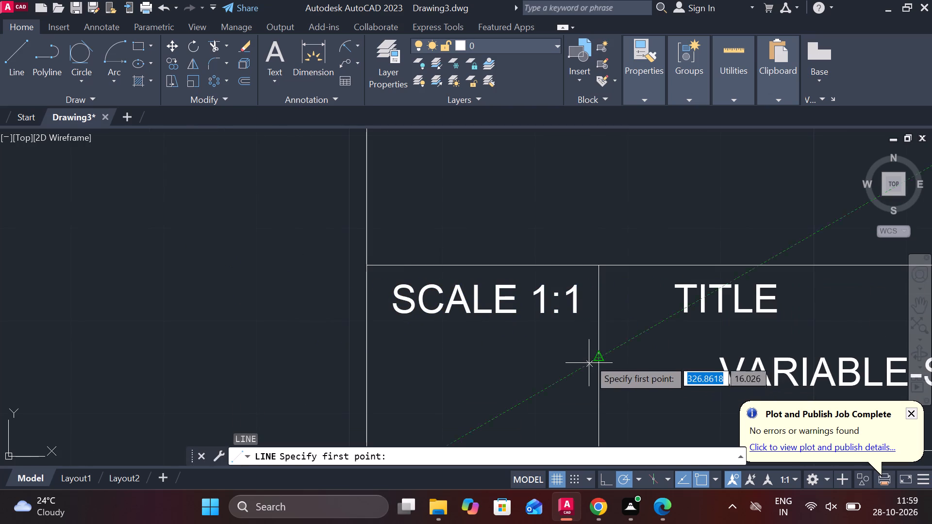
click(597, 358)
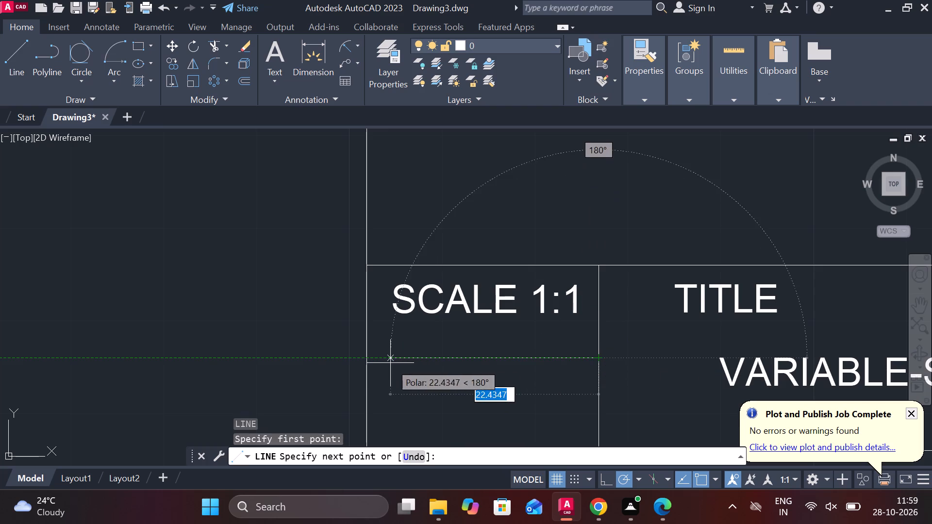
click(364, 360)
scroll(535, 367, down, 2)
key(Escape)
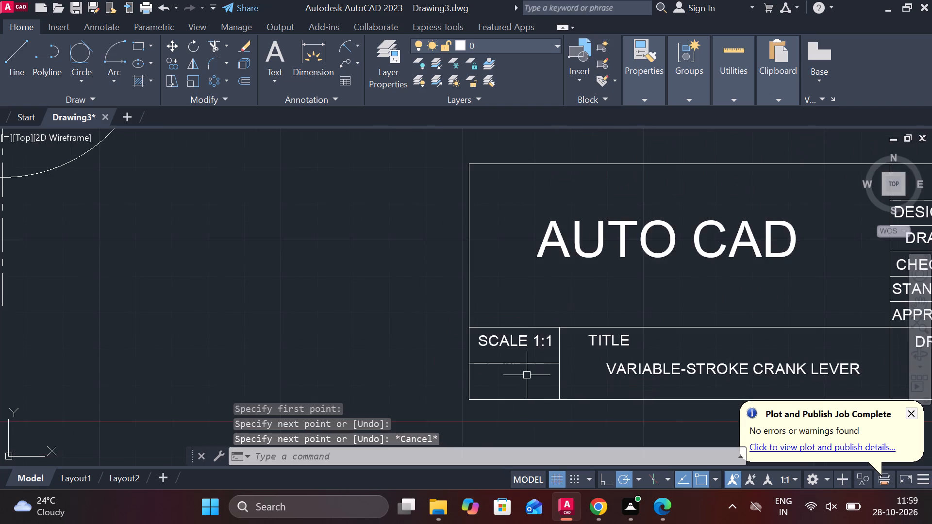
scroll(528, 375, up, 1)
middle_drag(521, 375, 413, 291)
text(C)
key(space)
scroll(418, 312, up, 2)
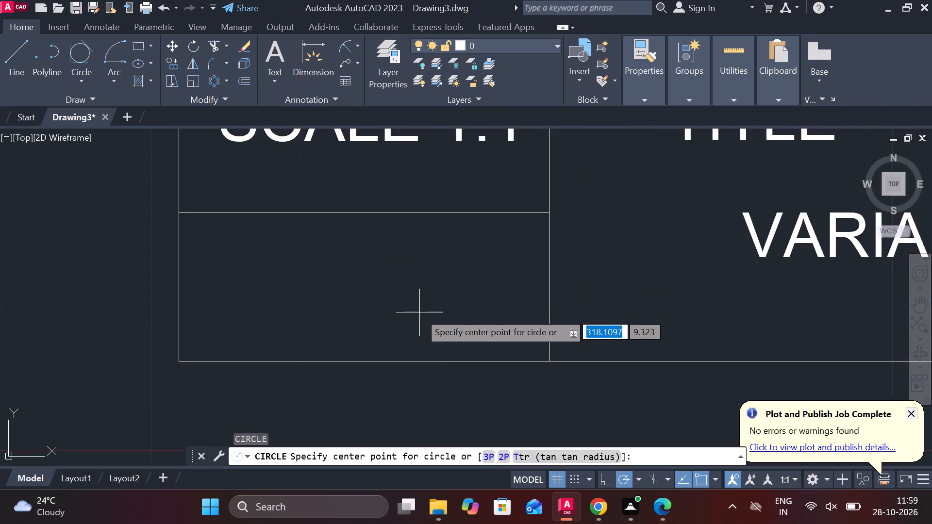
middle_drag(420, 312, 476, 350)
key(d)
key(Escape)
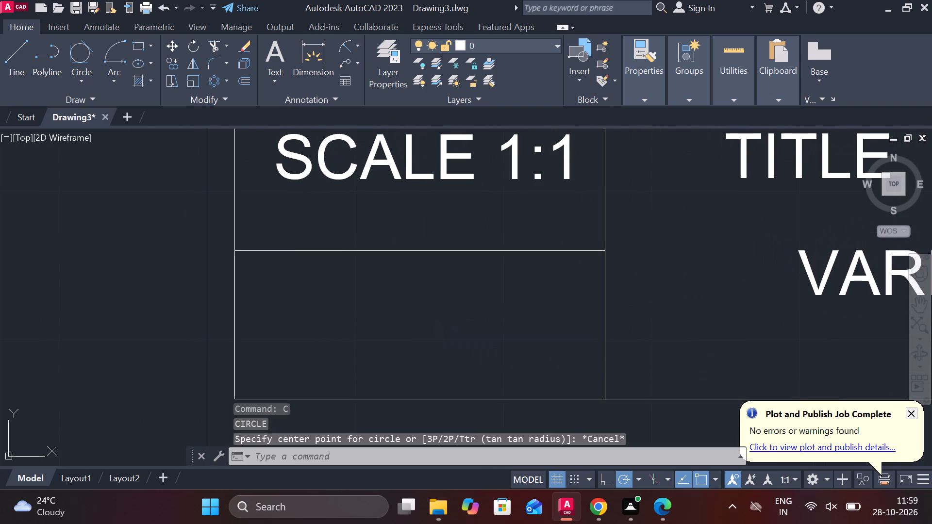
Draw a circle in the left part of the empty cell beneath SCALE 1:1.
text(C)
key(space)
middle_drag(359, 327, 408, 347)
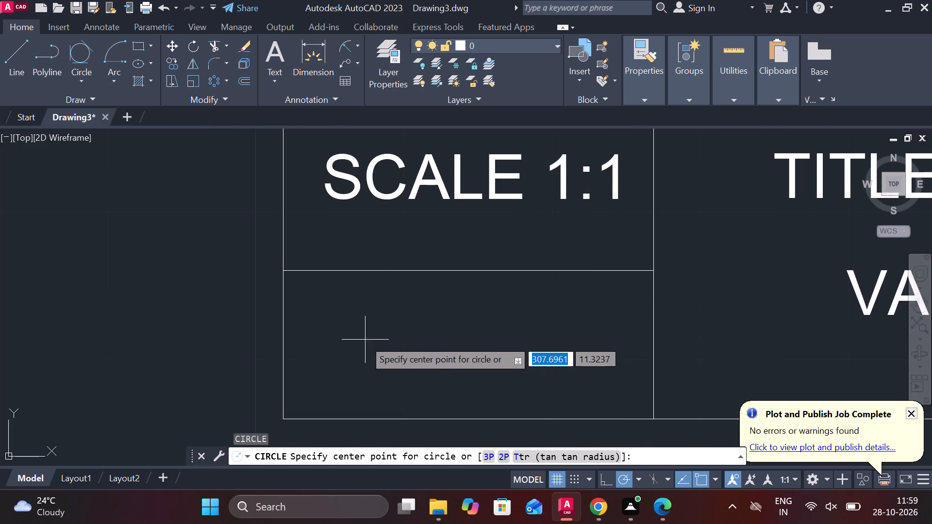
click(353, 338)
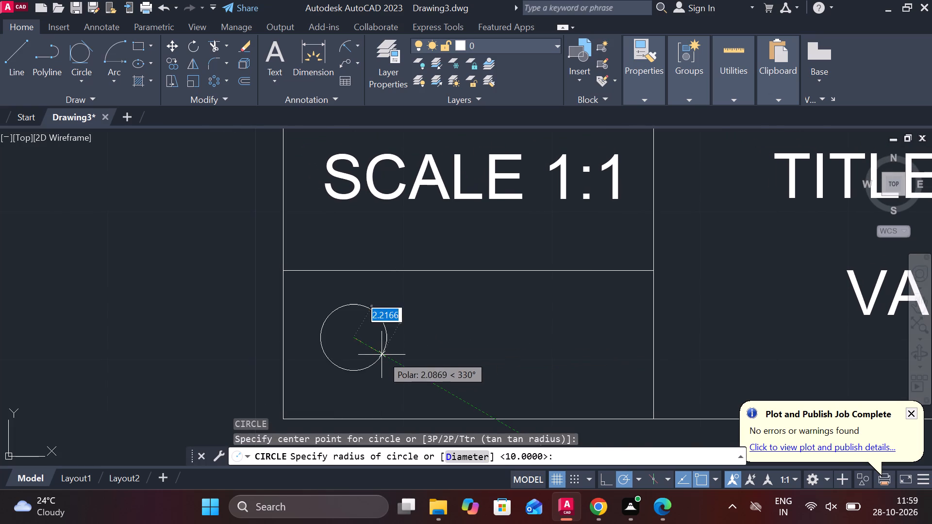
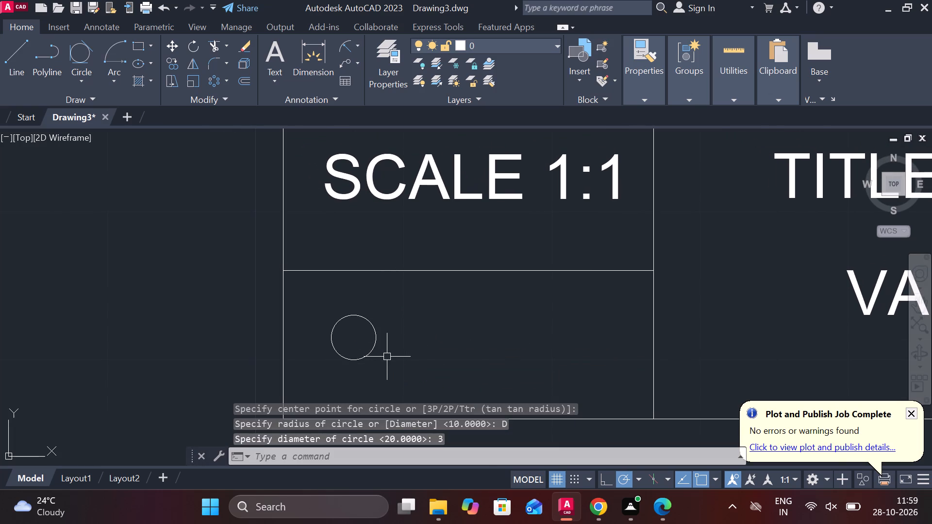
Draw a 5-unit-diameter circle concentric with the small circle beneath SCALE 1:1.
text(C)
key(space)
click(354, 338)
text(D 5)
key(space)
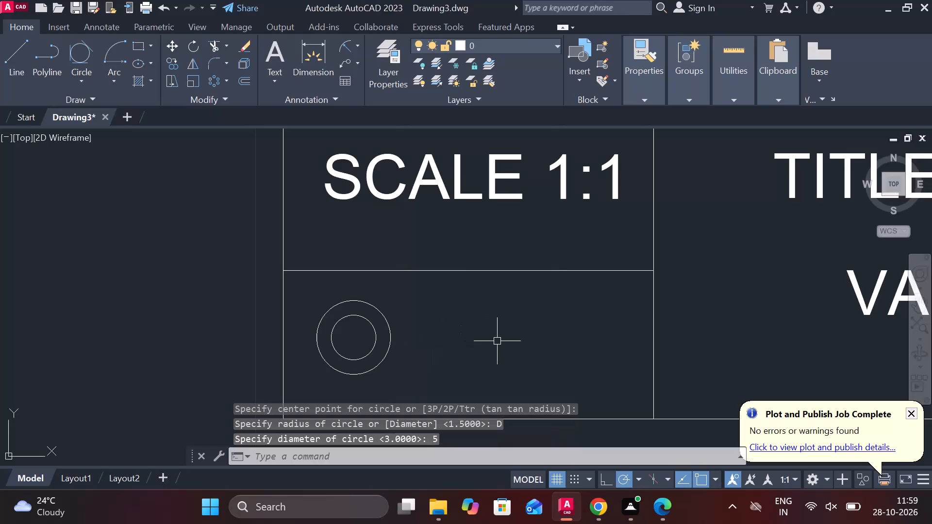
Draw a trapezoid of lines right of the circles, its left side matching the inner circle's height and its right side the outer circle's.
key(l)
key(Return)
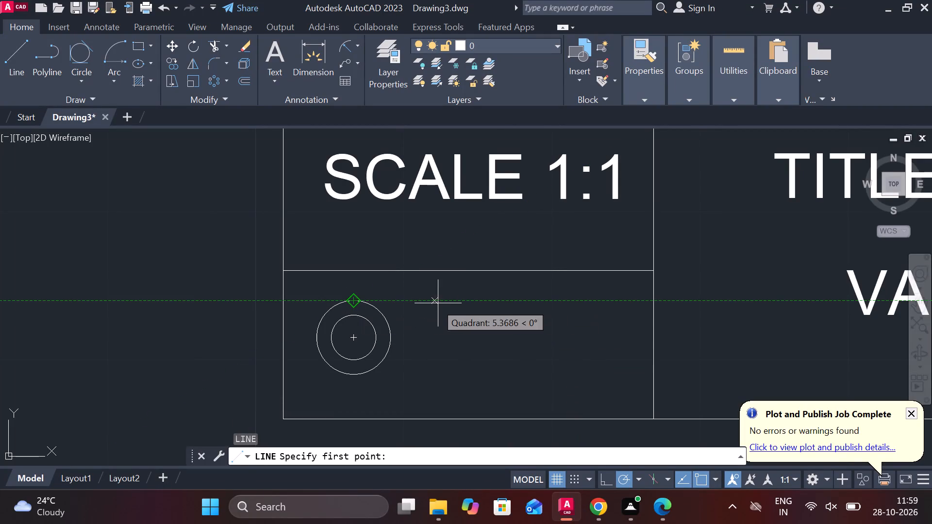
click(483, 303)
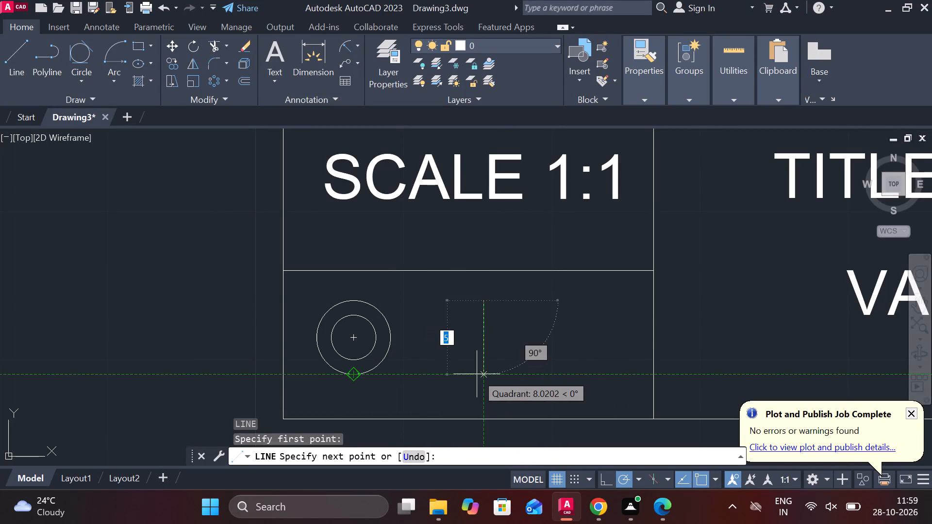
click(477, 374)
key(Escape)
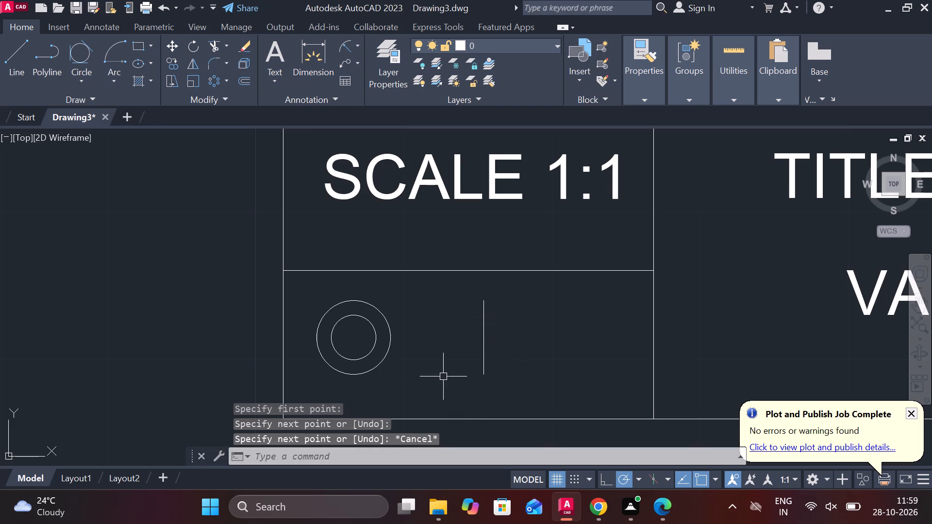
key(space)
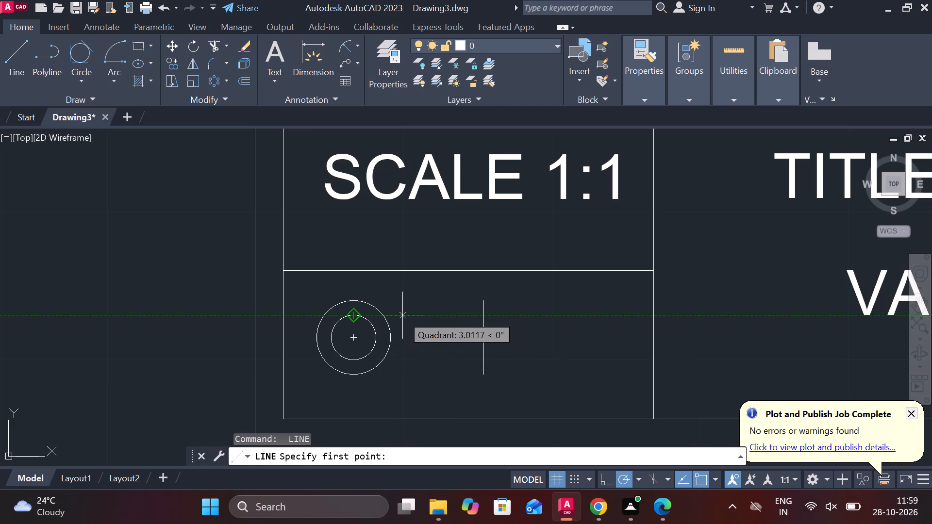
click(412, 315)
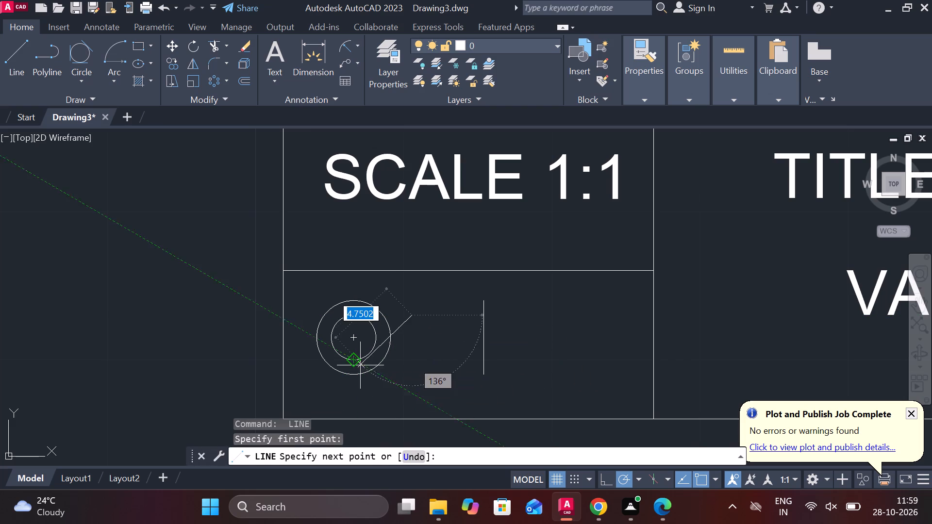
click(407, 364)
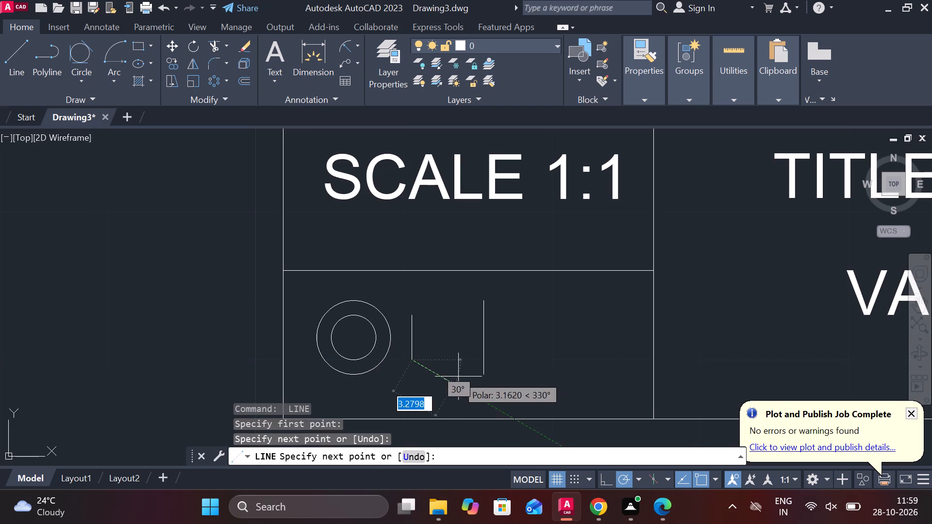
click(481, 377)
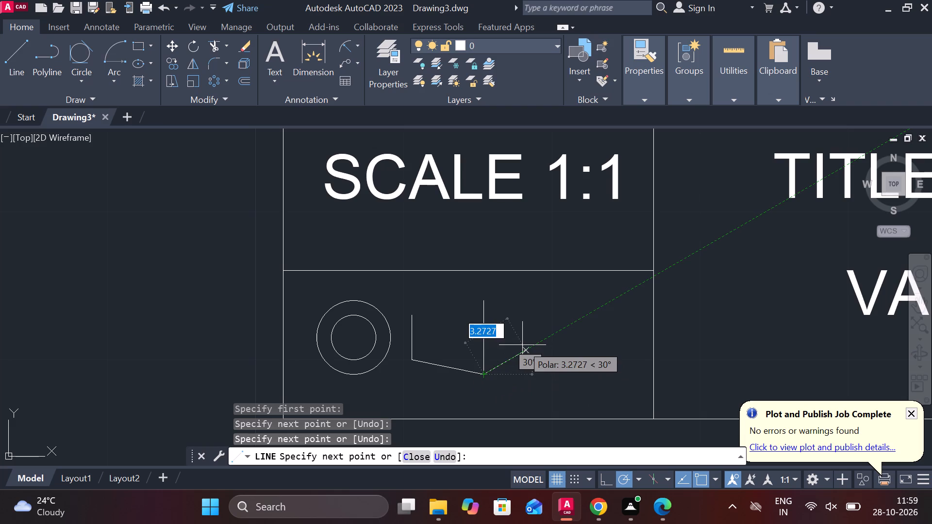
key(Escape)
key(space)
click(417, 321)
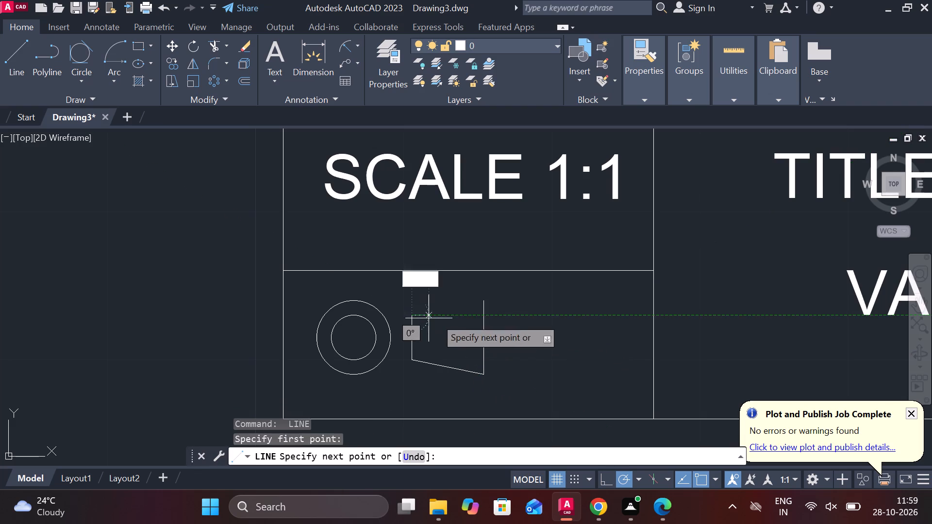
click(485, 306)
key(Escape)
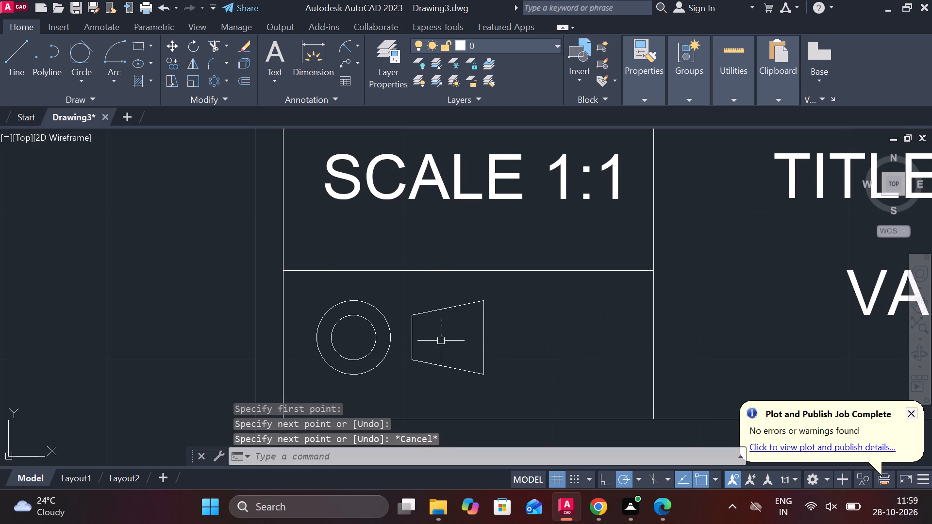
Add a center mark to the outer circle of the symbol.
middle_drag(447, 341, 499, 345)
text(CM)
key(Return)
click(440, 332)
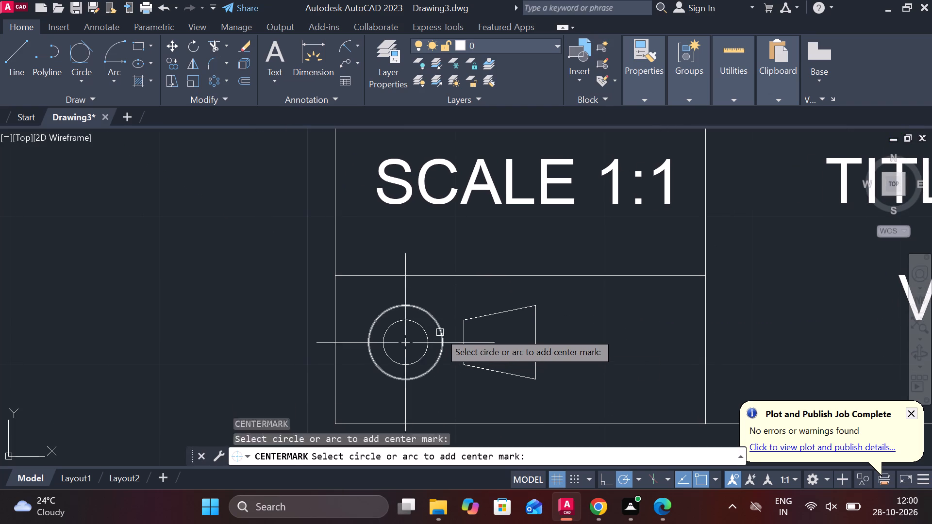
key(Escape)
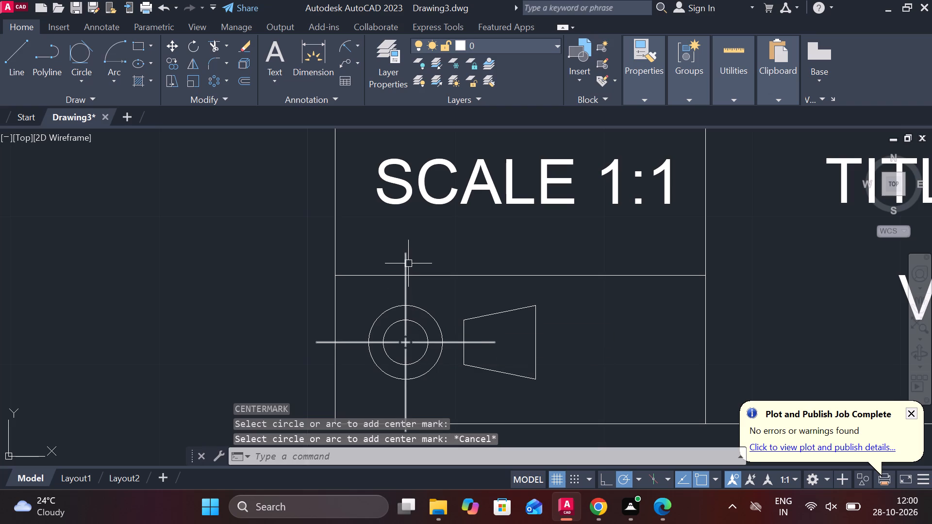
Shorten the center mark's top, bottom and left extensions to just outside the circle, and extend its right end past the trapezoid.
click(408, 260)
click(407, 255)
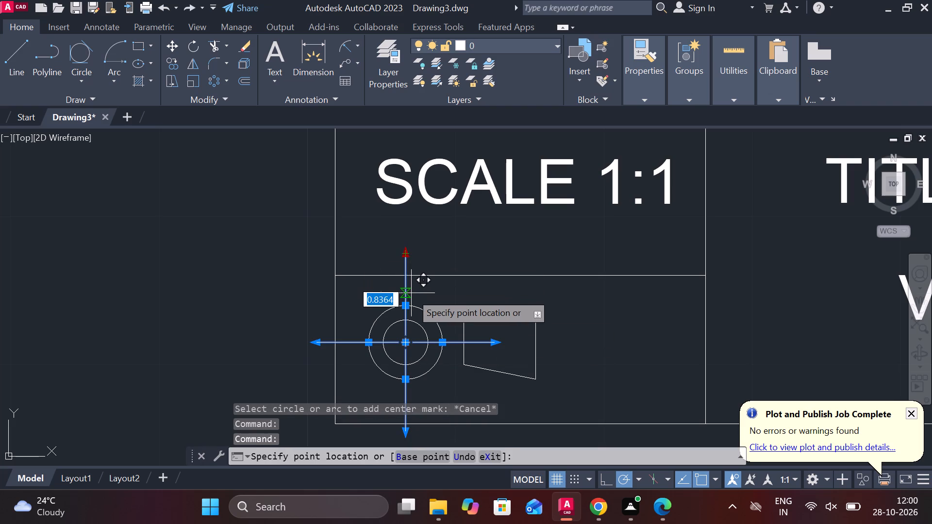
click(411, 293)
middle_drag(423, 411, 424, 370)
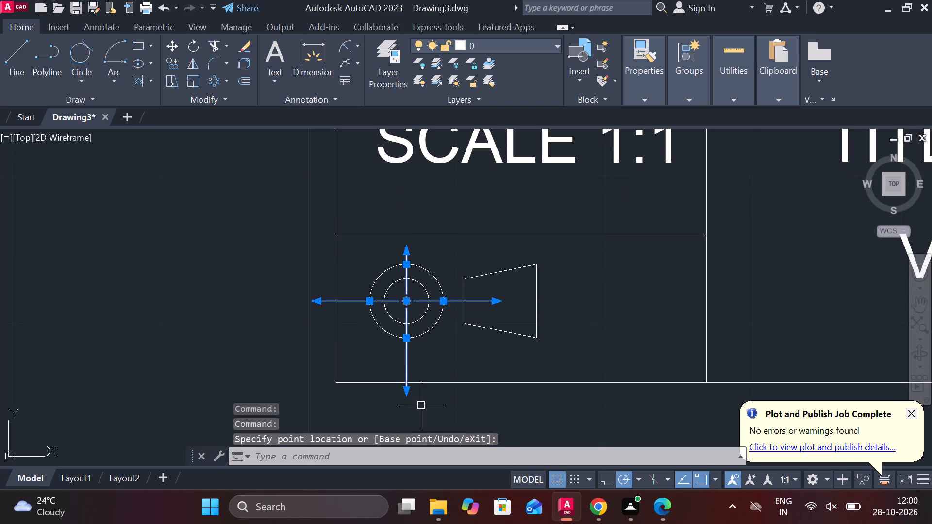
click(405, 392)
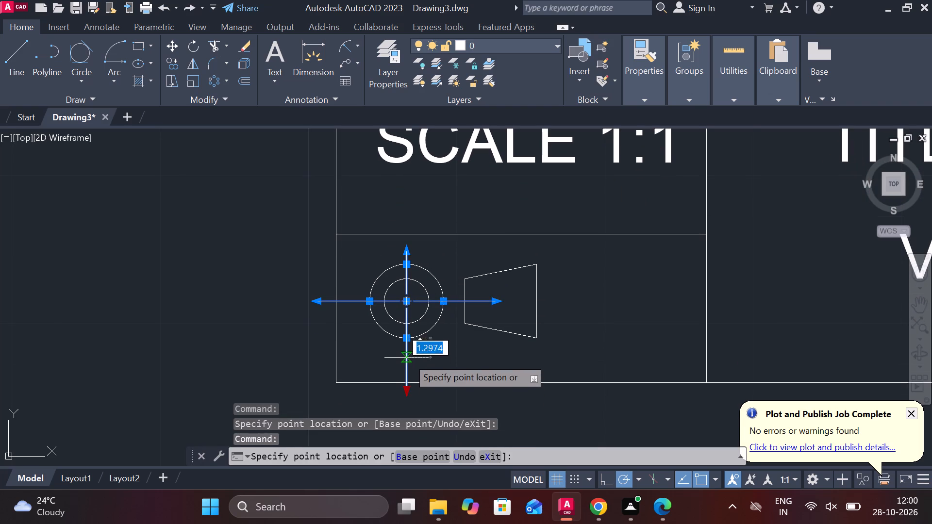
click(408, 358)
click(315, 302)
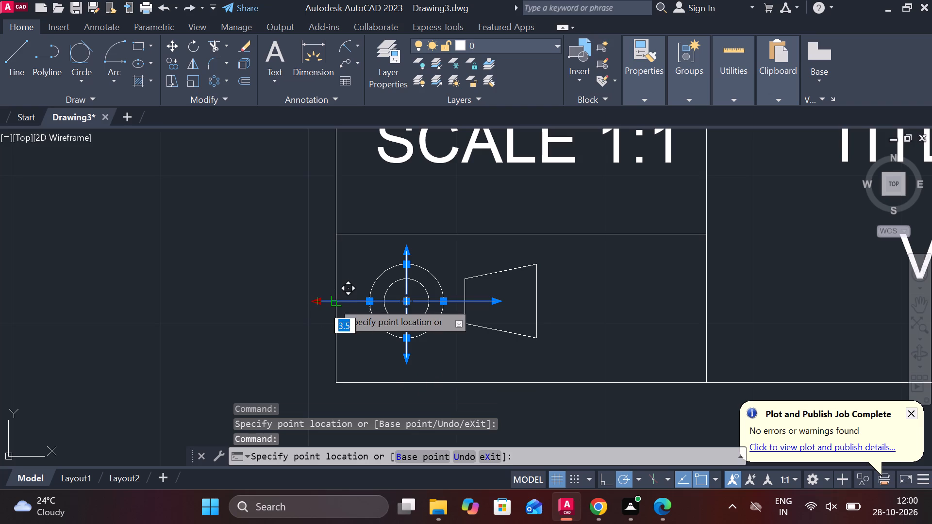
click(345, 302)
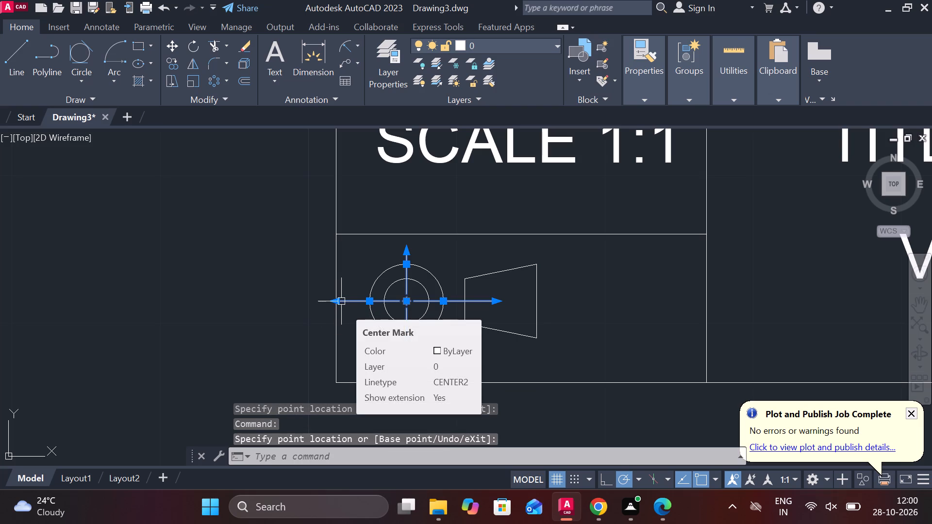
click(333, 303)
click(356, 304)
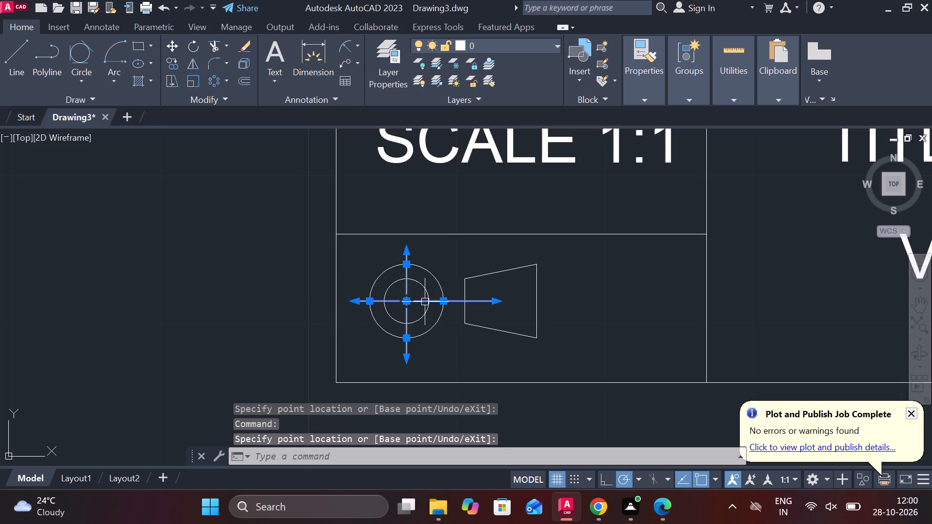
click(495, 301)
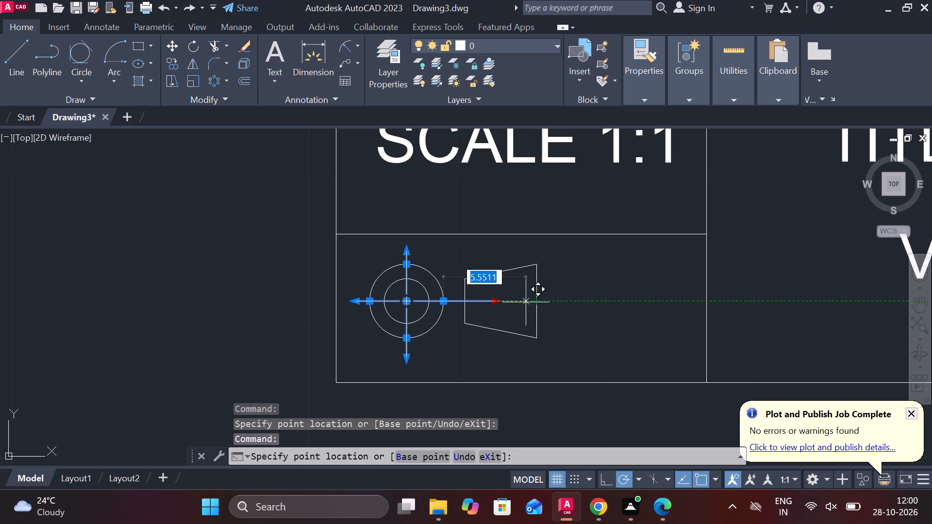
click(567, 304)
key(Escape)
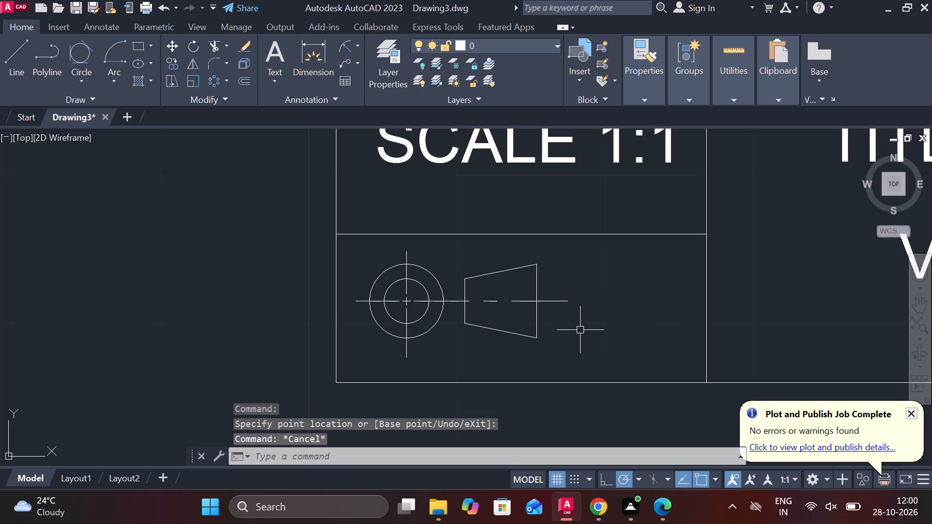
Move the whole projection symbol about 3.6 units right to center it in its cell.
click(367, 244)
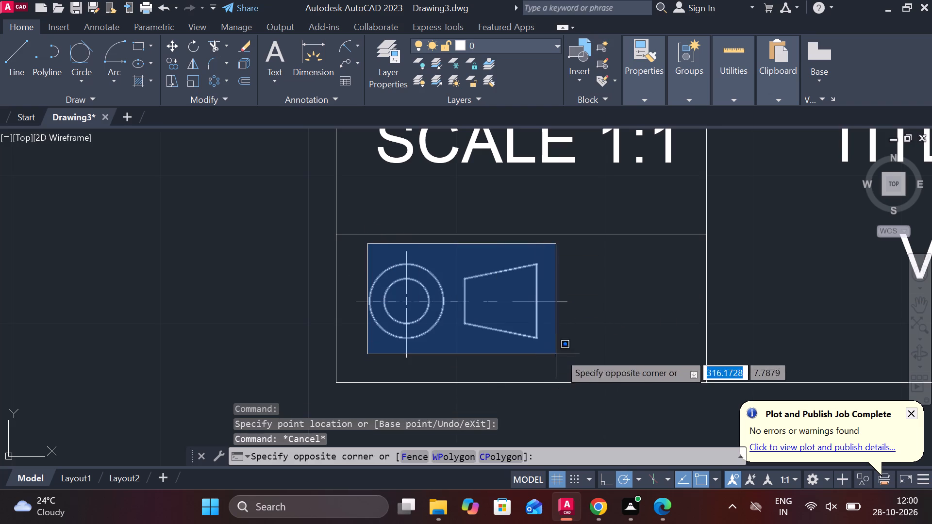
key(Escape)
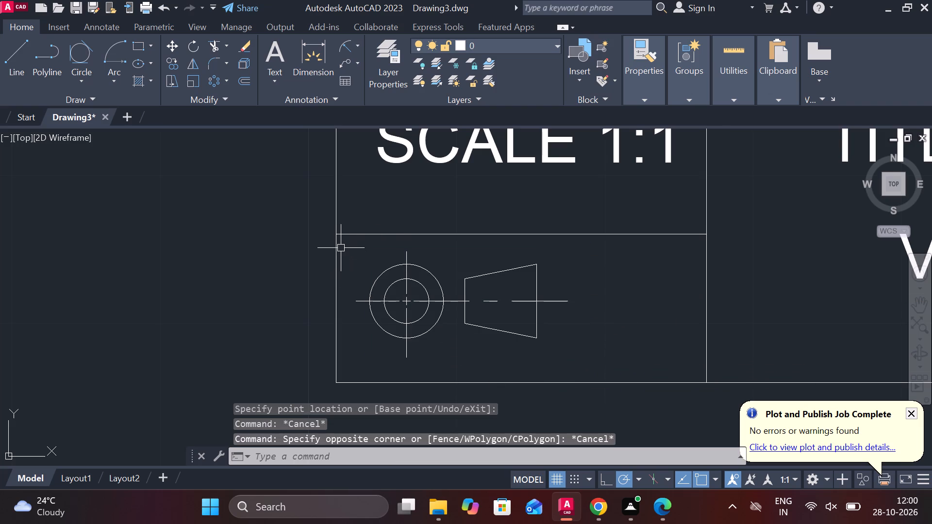
click(347, 245)
click(579, 368)
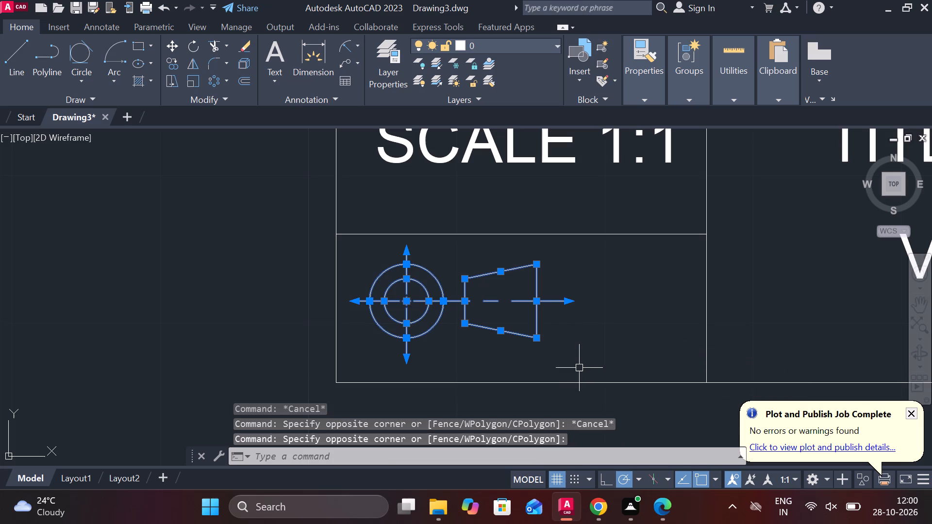
key(m)
key(Return)
click(572, 315)
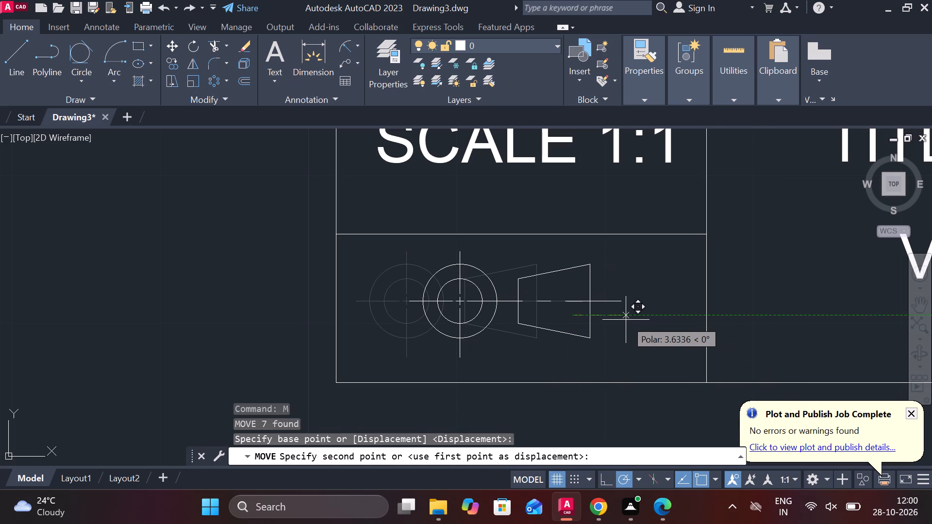
click(626, 320)
Move the complete title block about 110 units left and slightly down, to the lower right of the slotted lever view.
scroll(736, 349, down, 1)
scroll(666, 340, down, 2)
middle_drag(707, 350, 639, 350)
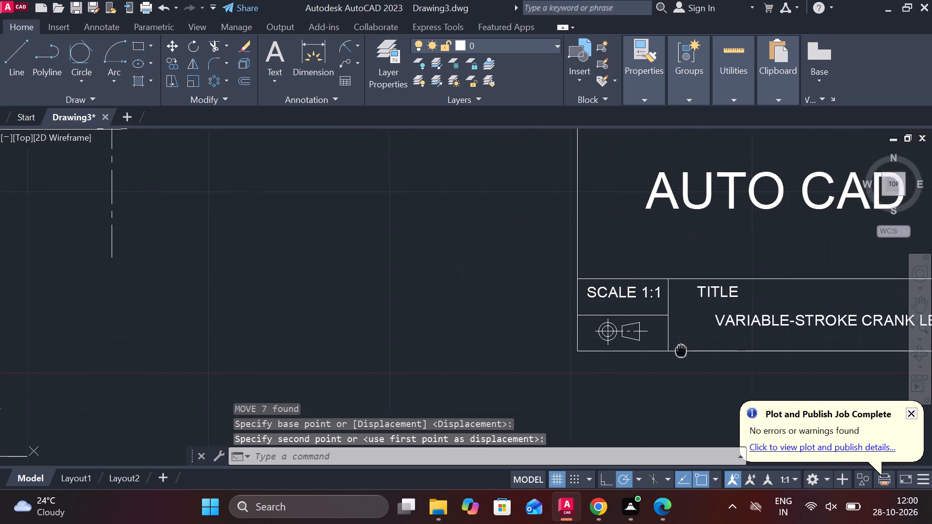
middle_drag(639, 350, 297, 357)
scroll(394, 360, down, 1)
scroll(483, 349, down, 1)
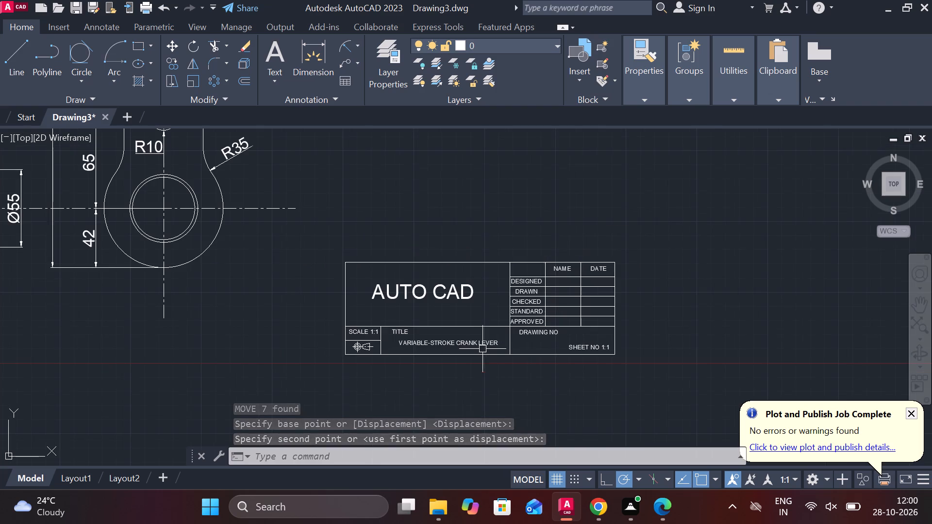
click(326, 240)
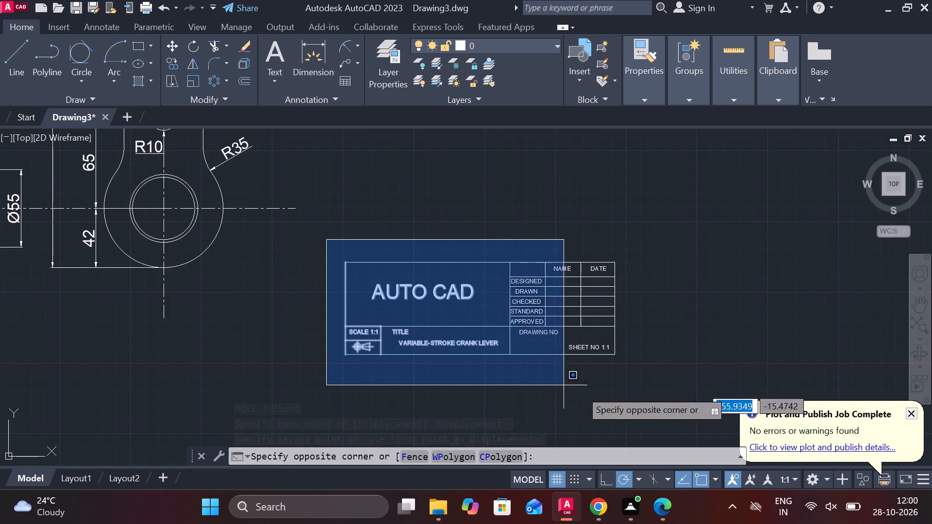
click(653, 391)
key(m)
key(Return)
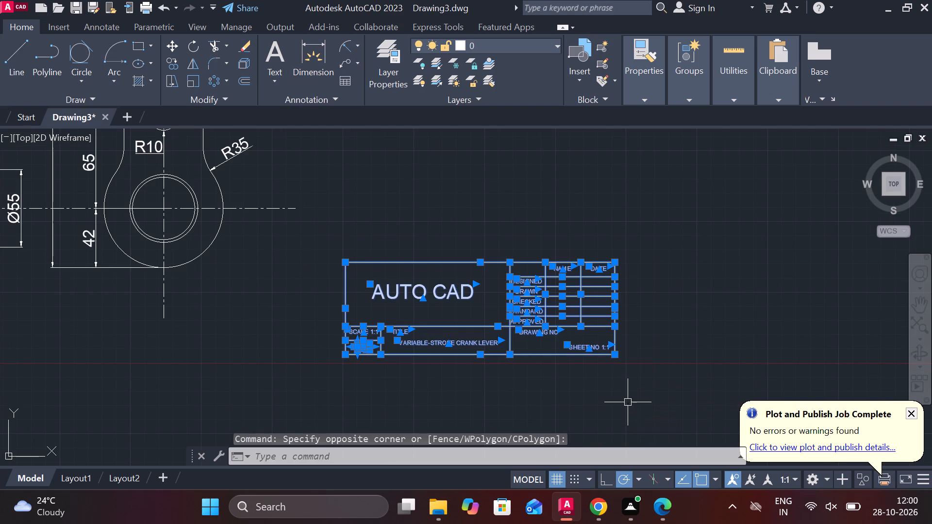
click(620, 364)
scroll(620, 364, down, 2)
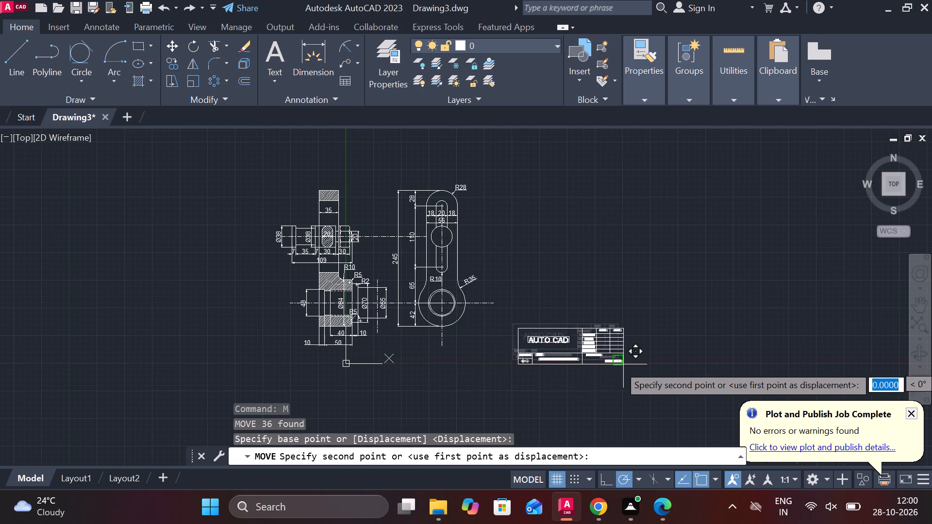
scroll(561, 375, up, 1)
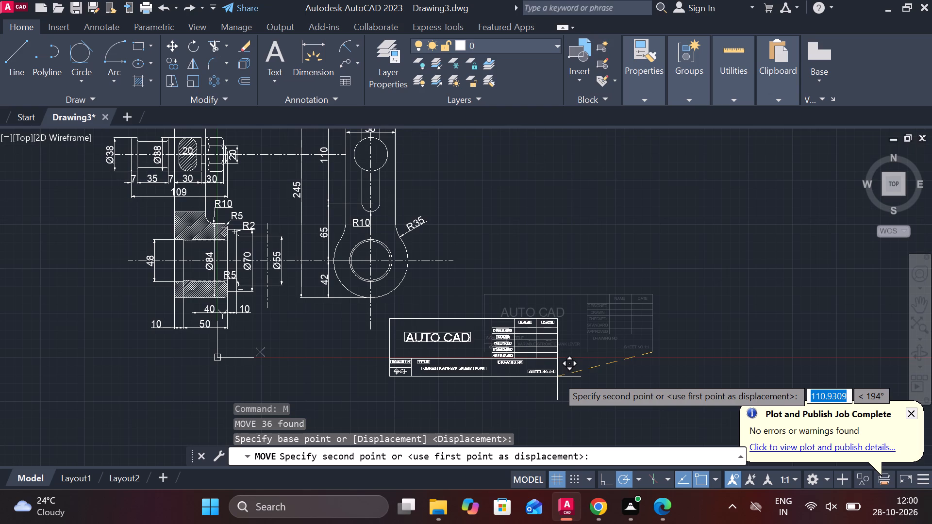
click(555, 377)
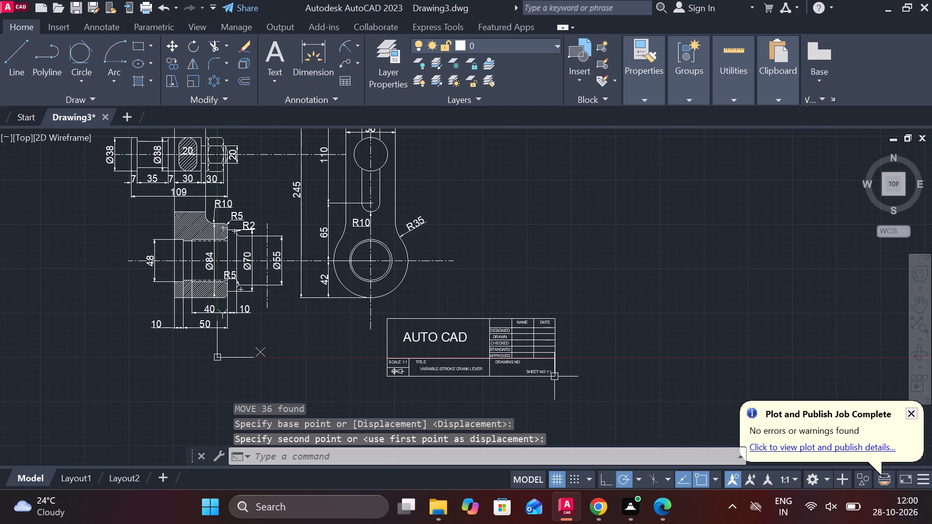
Copy the VARIABLE-STROKE CRANK LEVER text from the title block to the empty space above the lever views.
scroll(502, 365, up, 2)
click(426, 375)
text(CO)
key(Return)
click(434, 379)
scroll(434, 379, down, 2)
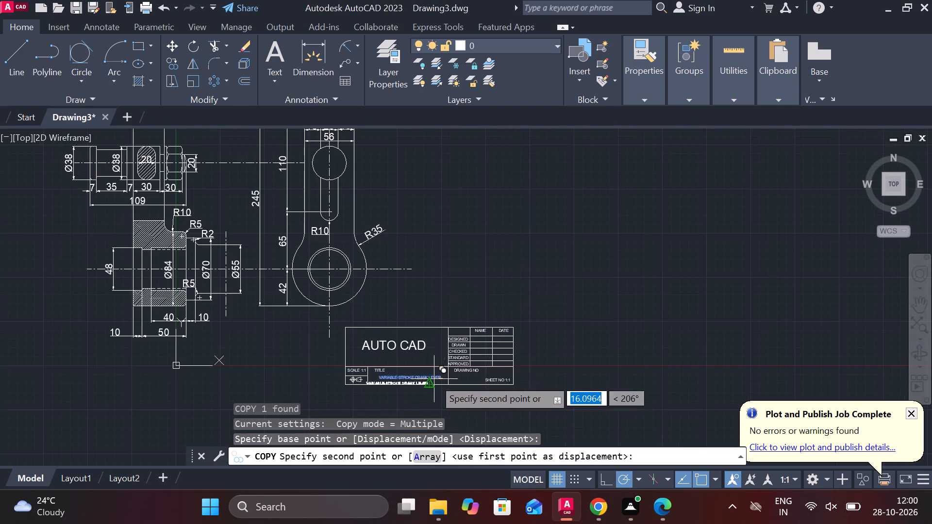
middle_drag(440, 302, 596, 449)
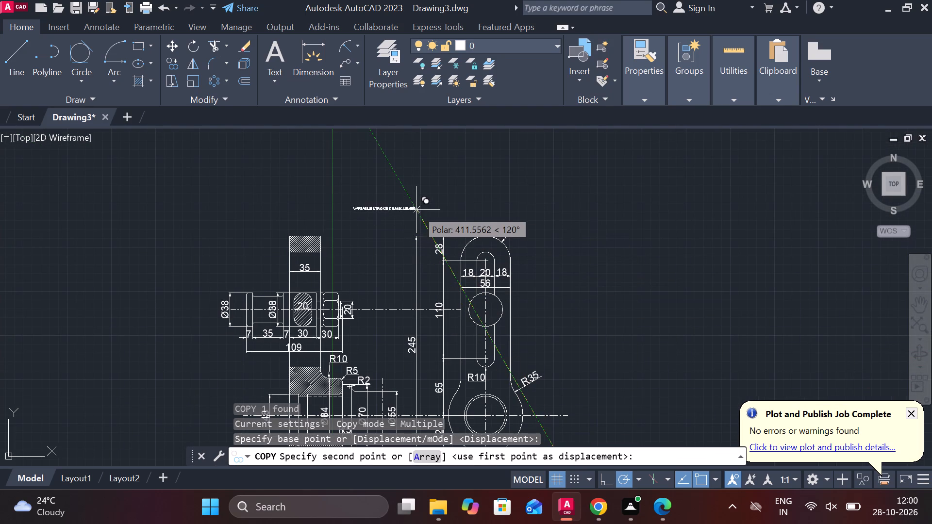
click(416, 203)
key(Escape)
Open the copied VARIABLE-STROKE CRANK LEVER text above the views for editing and select all its characters.
scroll(664, 268, down, 1)
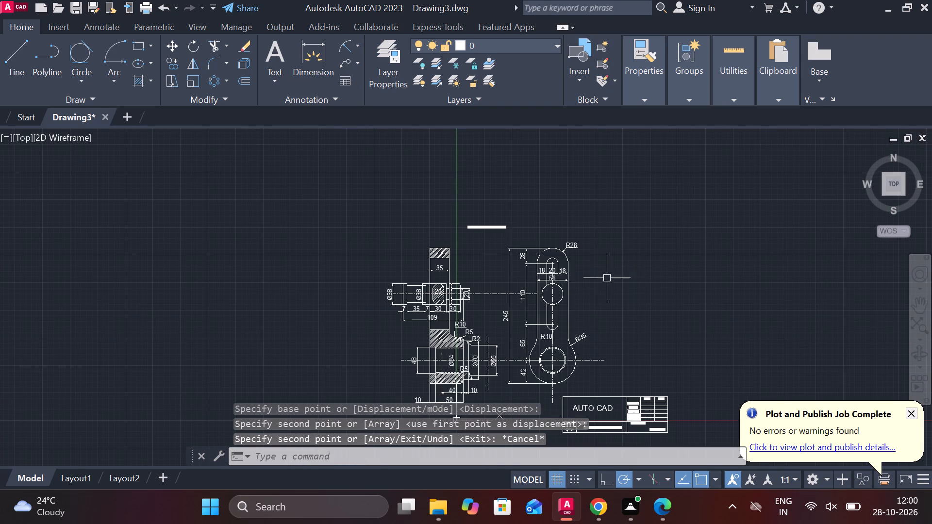
double_click(480, 227)
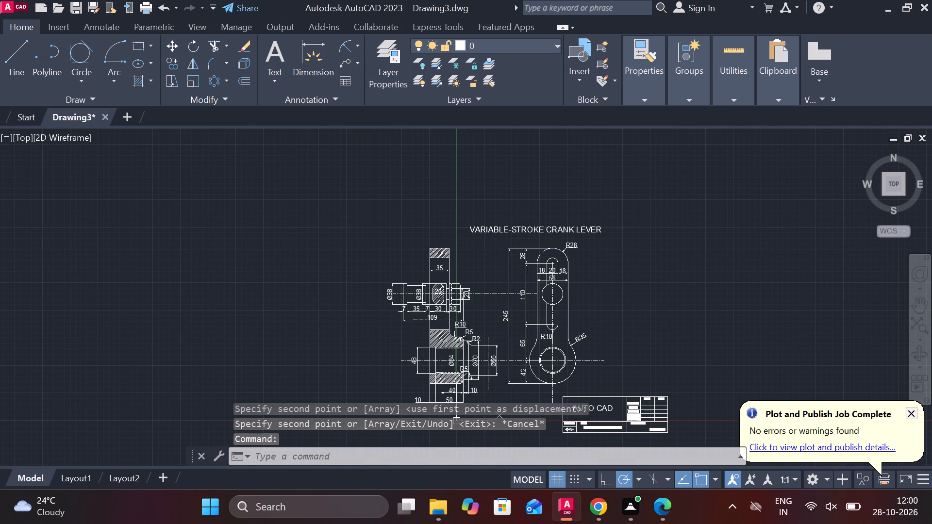
scroll(480, 227, up, 2)
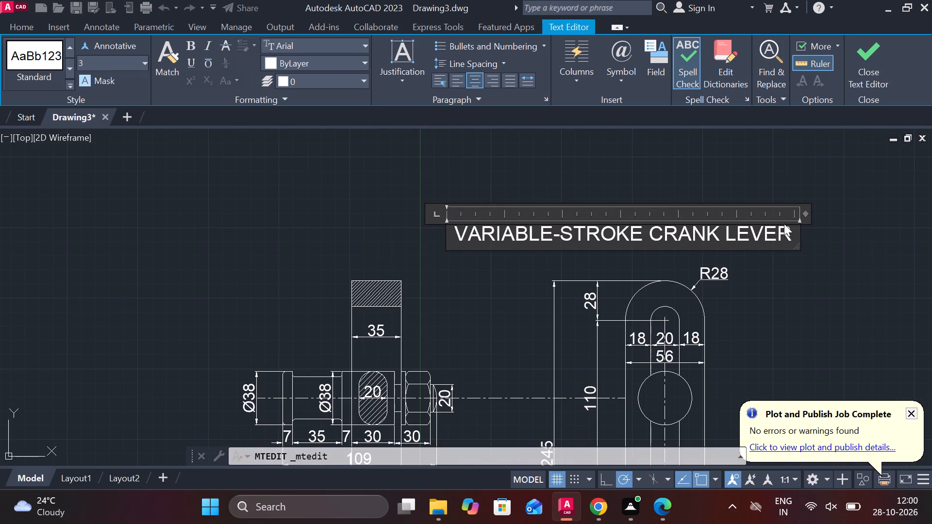
drag(792, 229, 762, 231)
drag(751, 231, 486, 226)
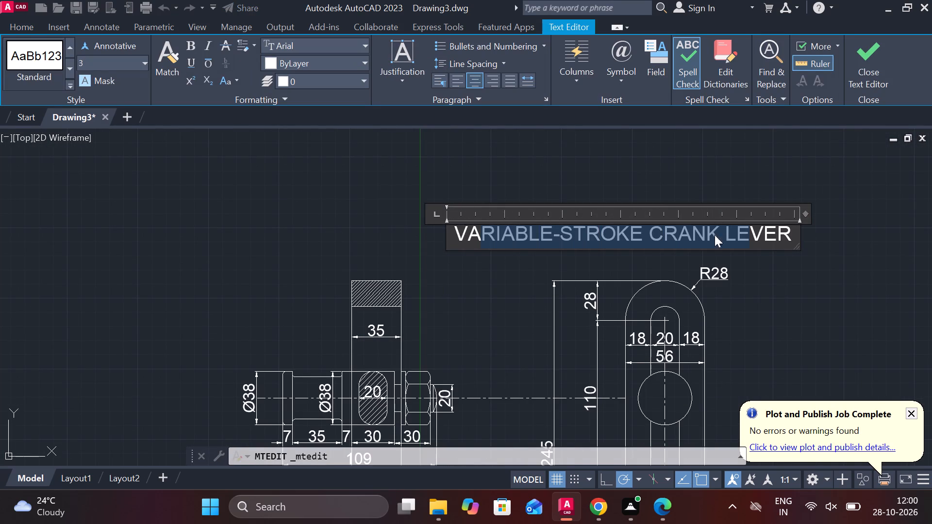
click(788, 237)
click(788, 236)
drag(782, 236, 581, 240)
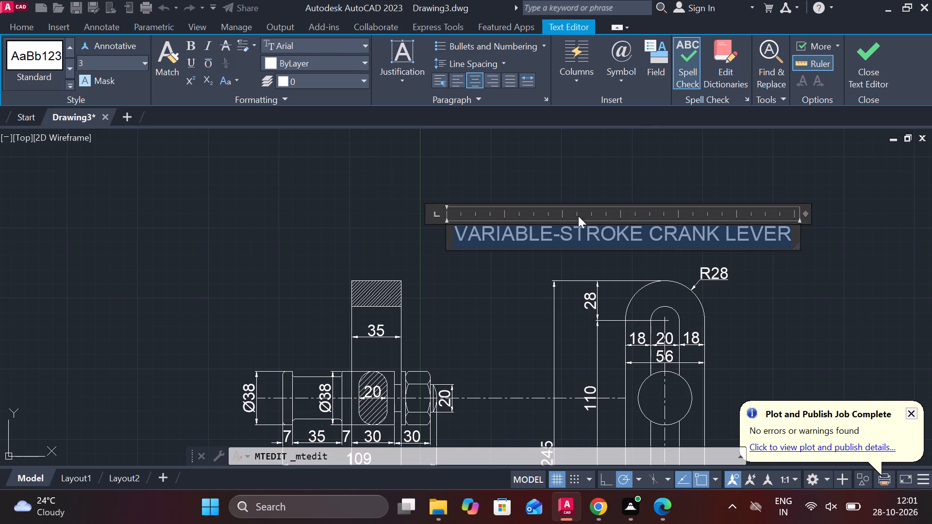
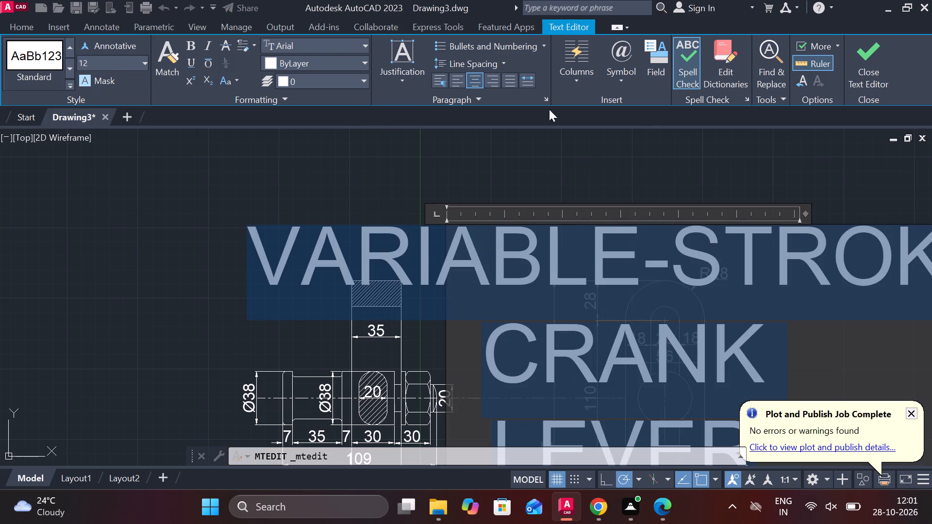
Widen the copied VARIABLE-STROKE CRANK LEVER heading until it fits on one line, and shift it to sit centrally above the views.
click(868, 68)
click(543, 238)
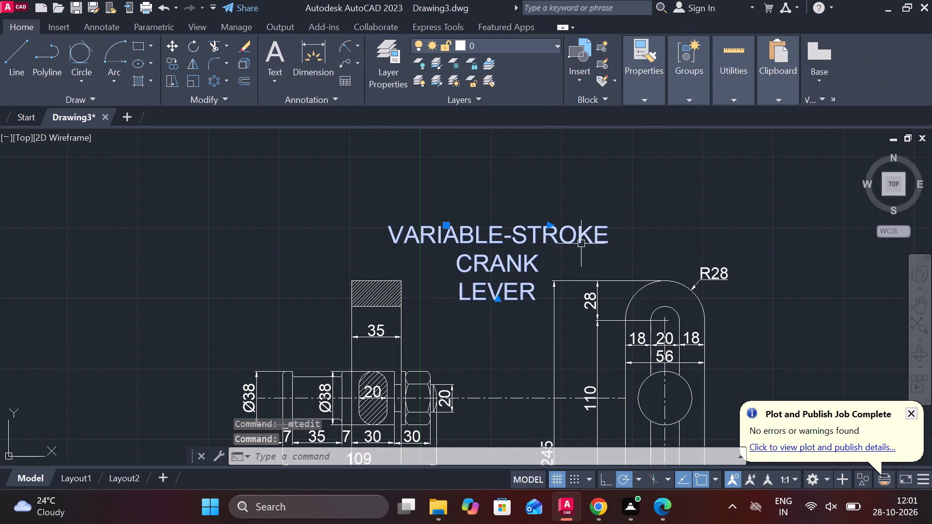
click(551, 228)
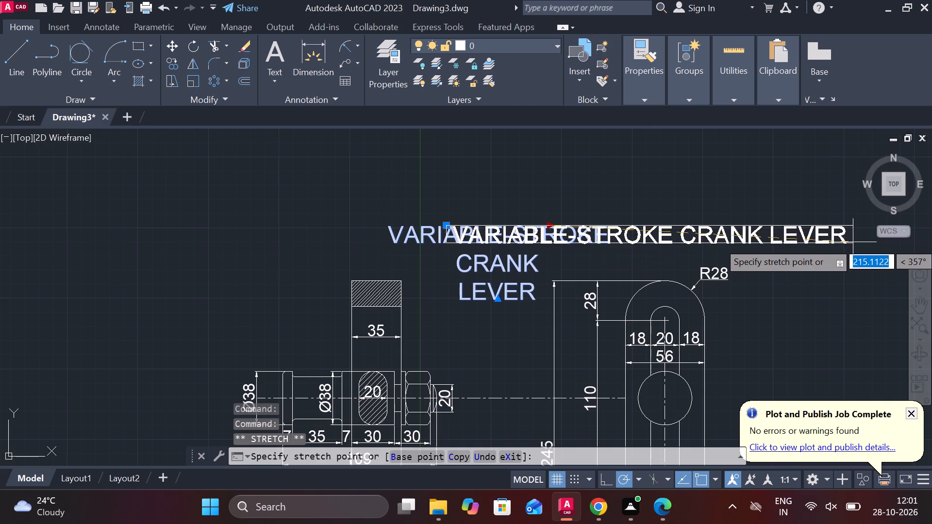
click(853, 242)
click(444, 224)
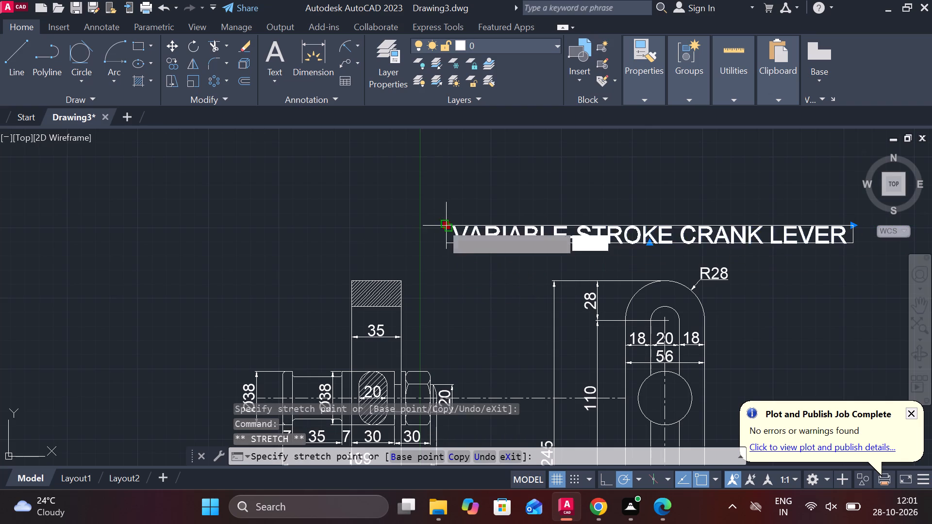
click(311, 231)
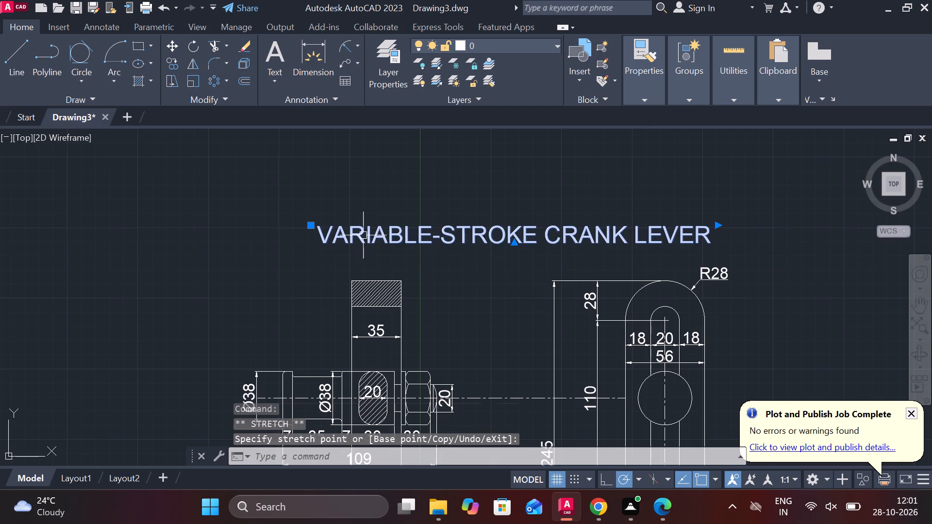
key(Escape)
Draw a rectangular border around the heading, both views and the title block, ending at the title block's lower-right corner.
click(139, 38)
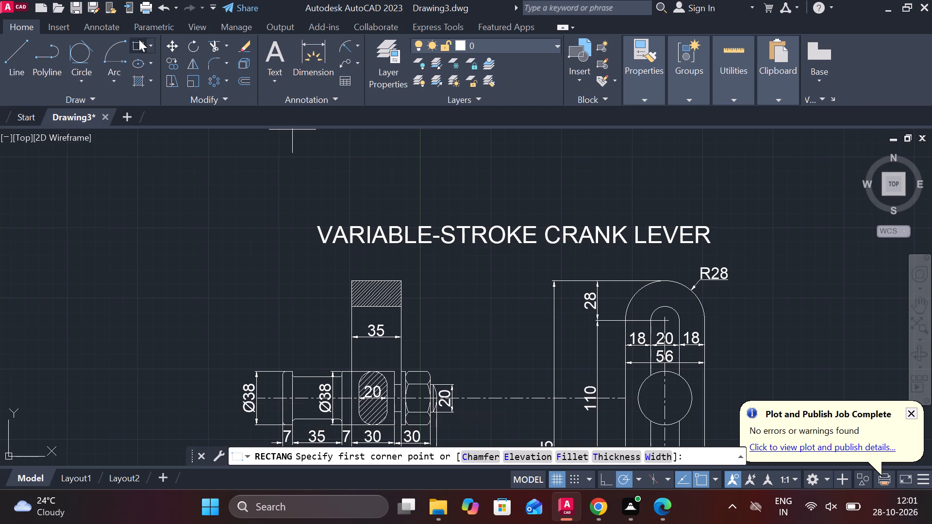
middle_drag(304, 200, 423, 170)
click(349, 161)
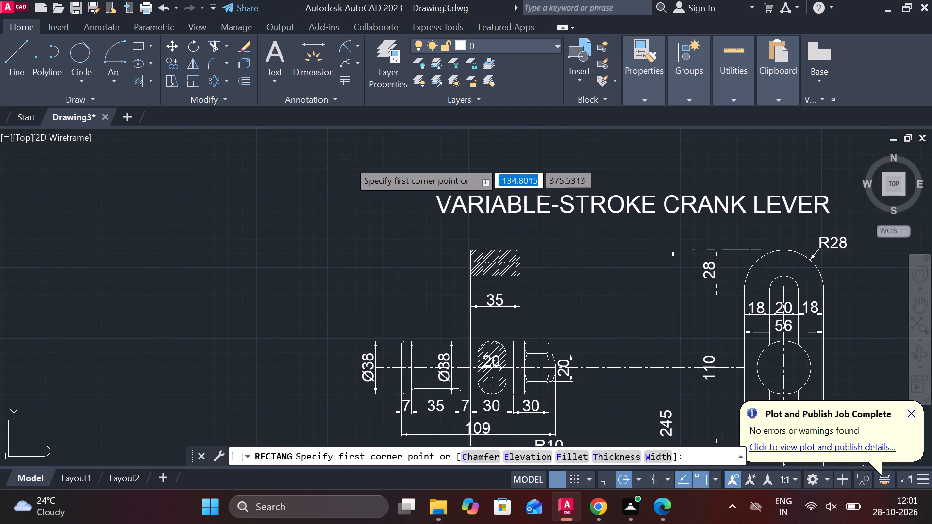
middle_drag(355, 347, 337, 234)
middle_drag(522, 344, 431, 214)
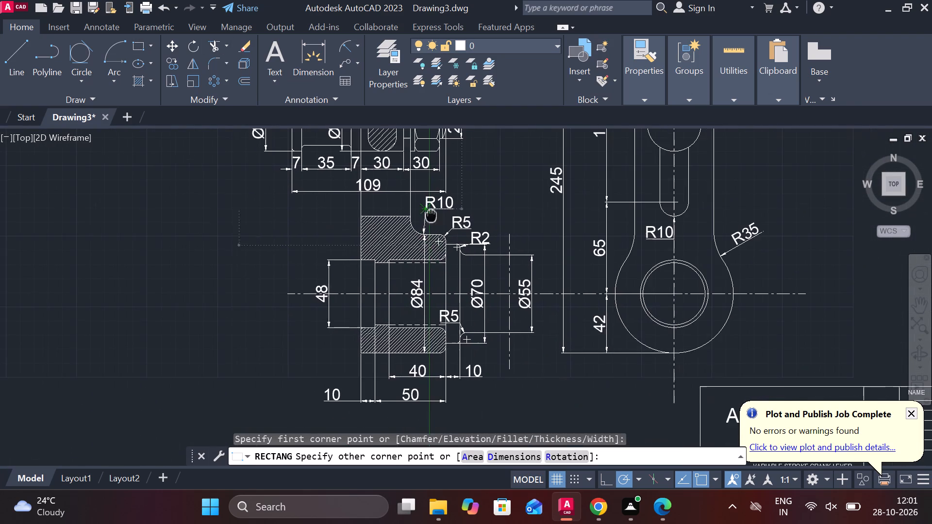
scroll(601, 360, down, 1)
middle_drag(601, 360, 439, 203)
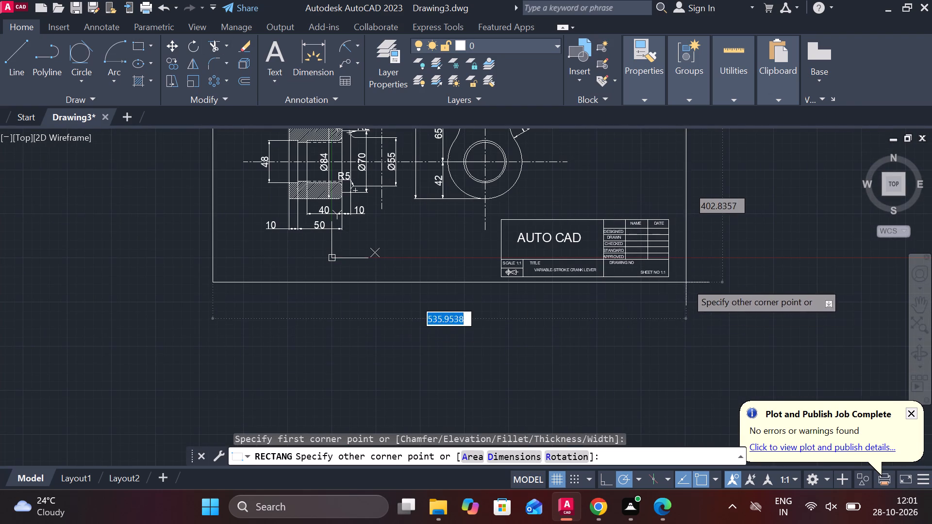
click(667, 279)
Save the drawing in Documents under the file name VARIABLE-STROKE CRANK LEVER.
scroll(712, 266, down, 1)
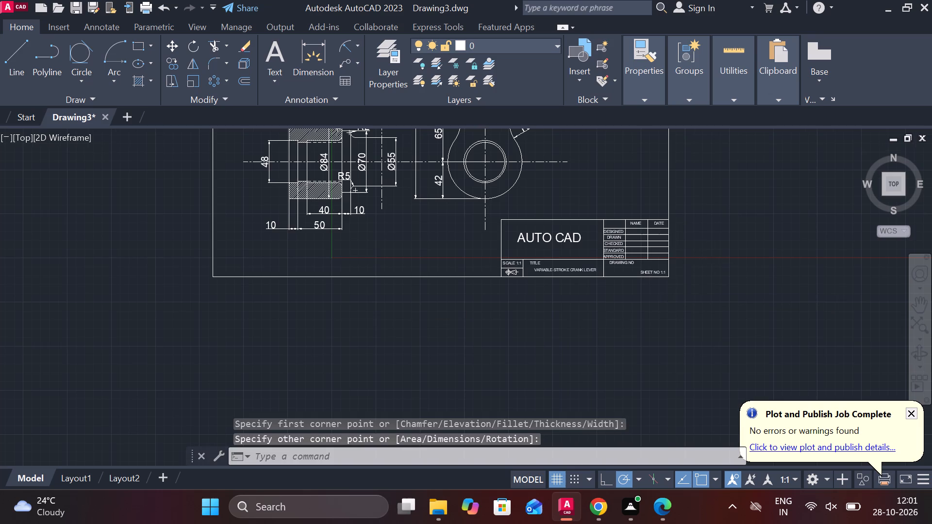
middle_drag(716, 247, 680, 386)
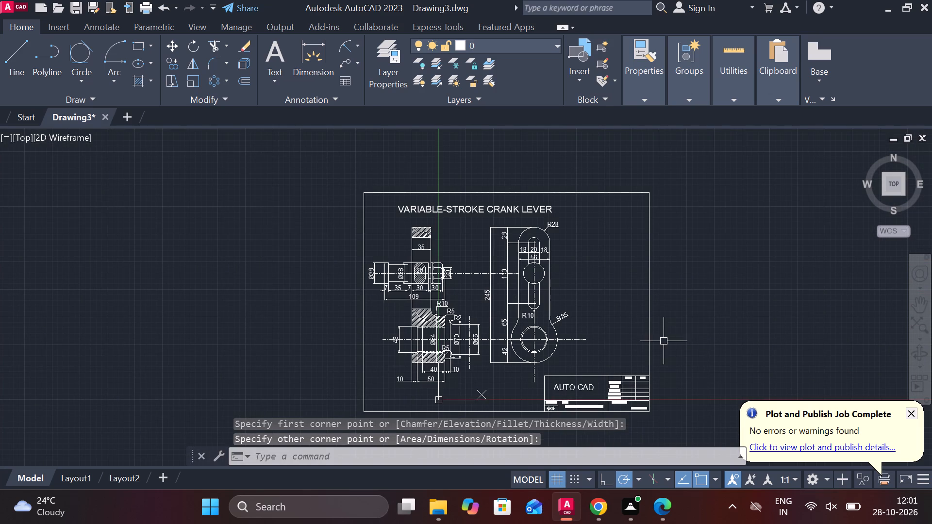
middle_drag(664, 341, 603, 287)
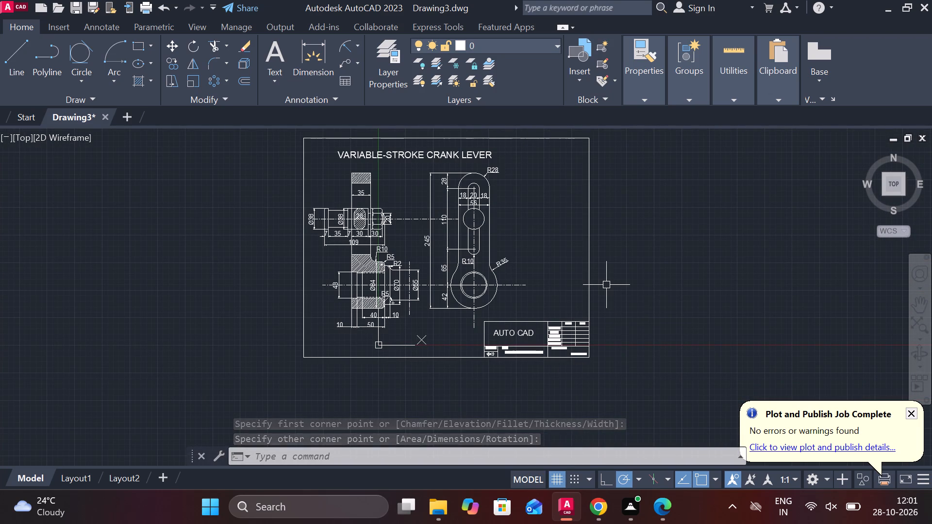
key(ctrl+s)
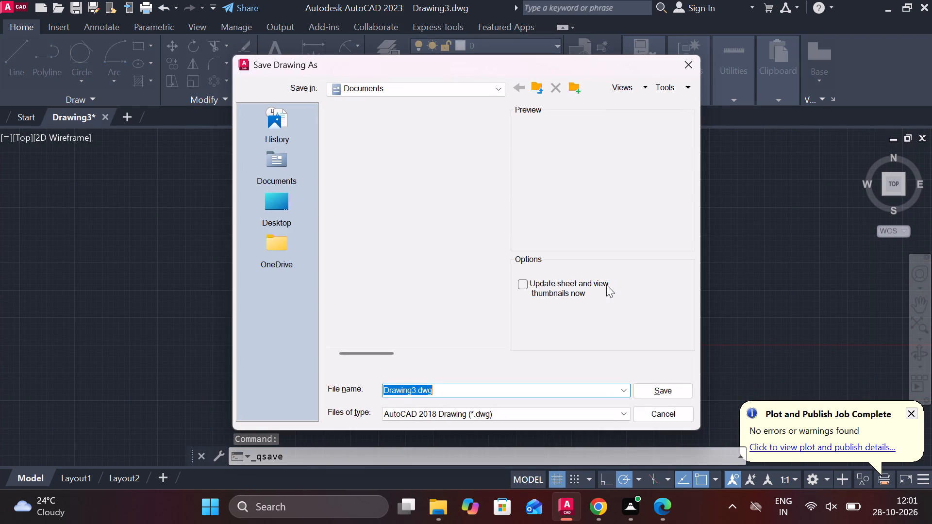
text(VARIABLE)
key(space)
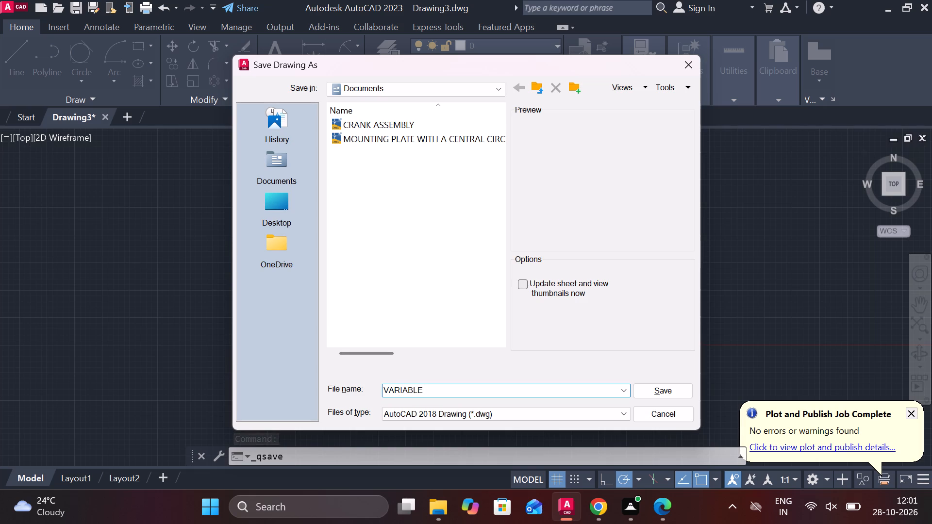
key(BackSpace)
key(minus)
text(STROKE)
key(space)
text(CRANK)
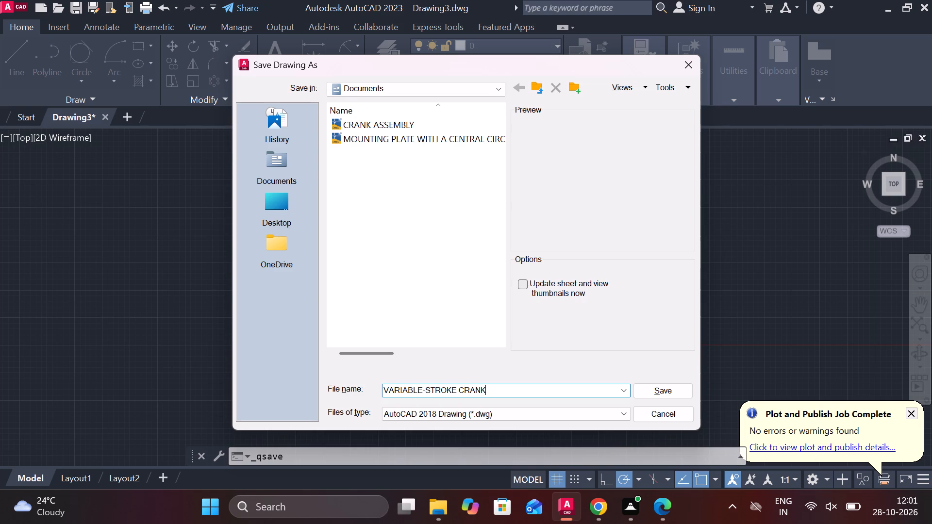
key(space)
text(LEVER)
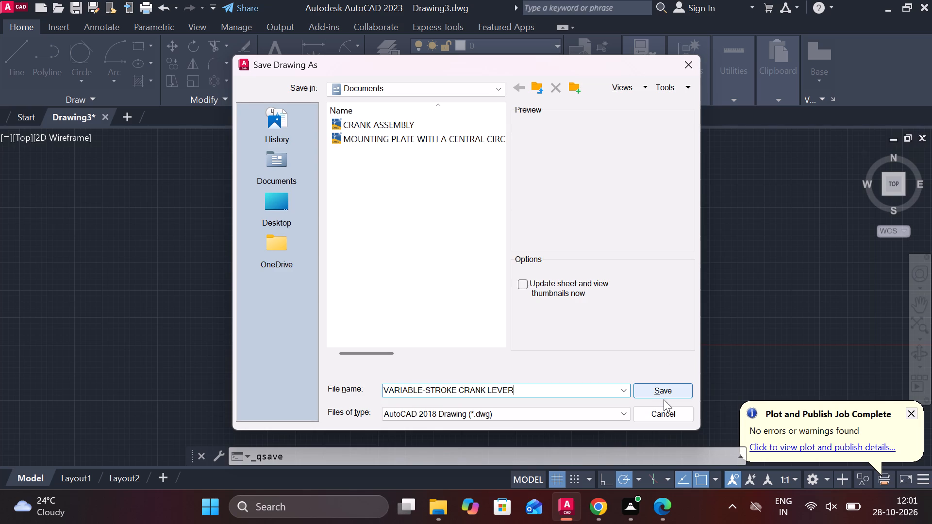
click(660, 394)
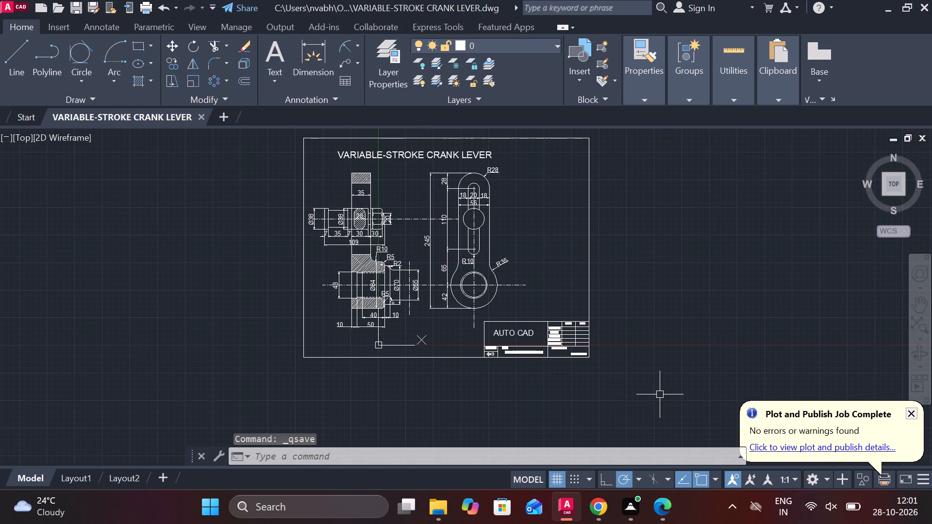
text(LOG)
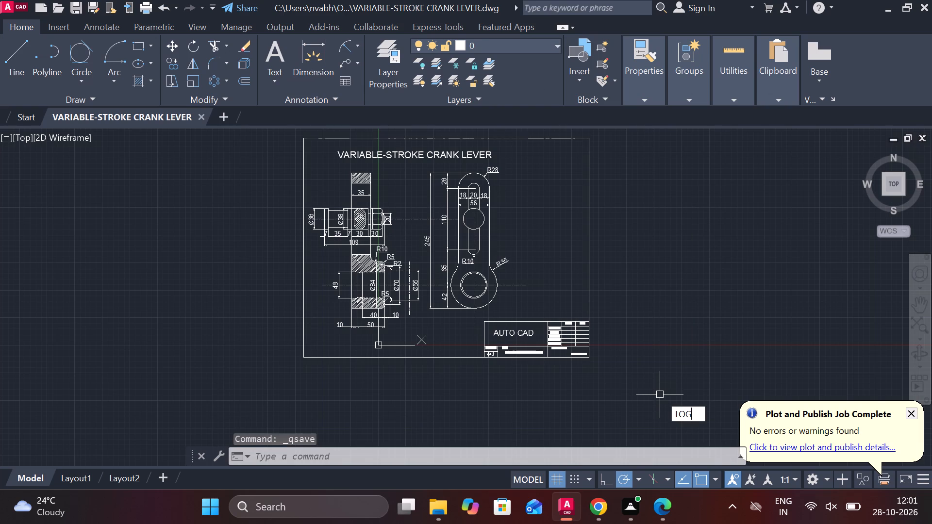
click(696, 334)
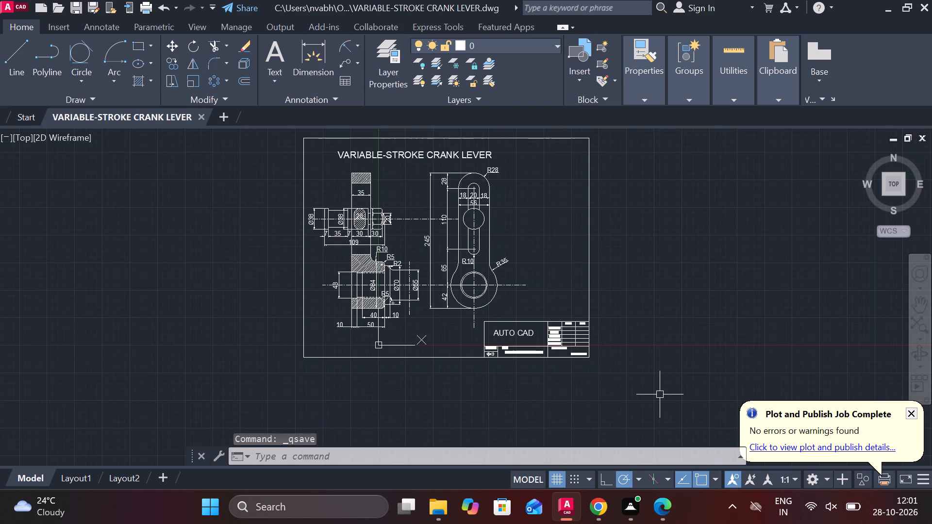
Save the drawing again under its current name.
key(ctrl+s)
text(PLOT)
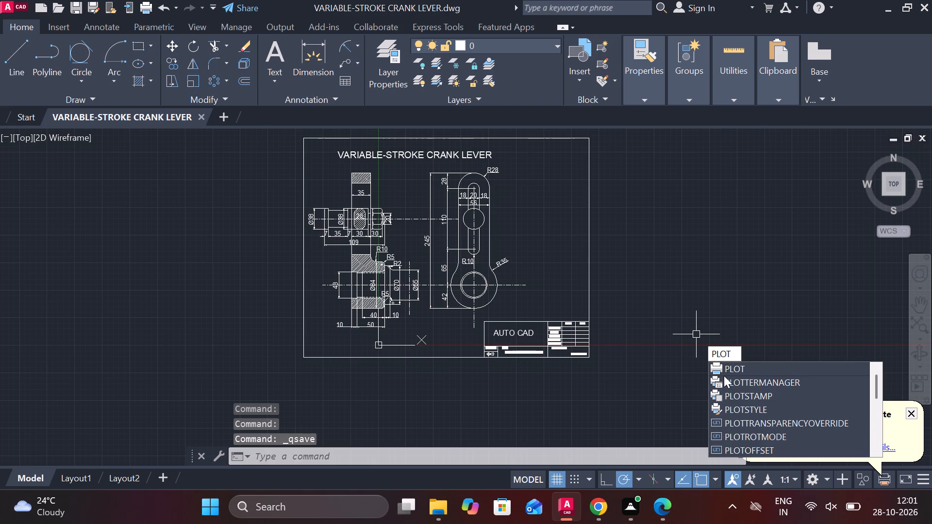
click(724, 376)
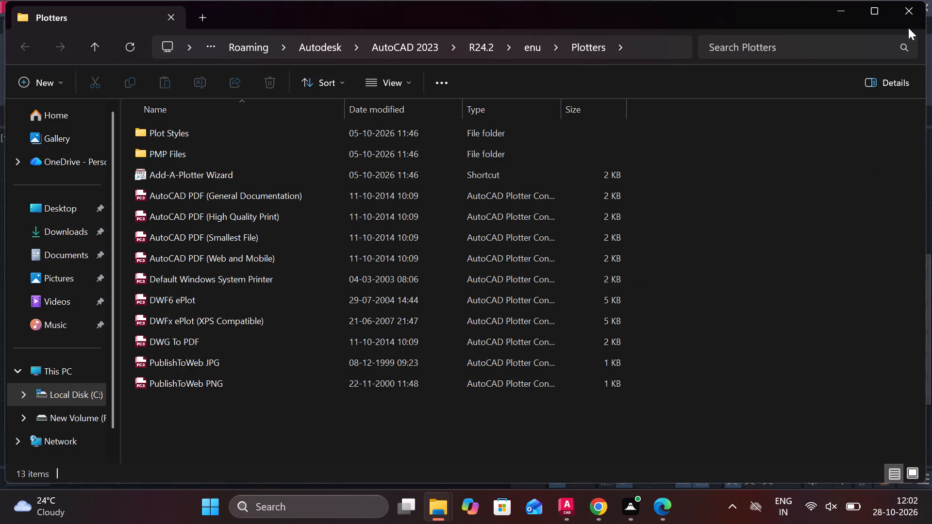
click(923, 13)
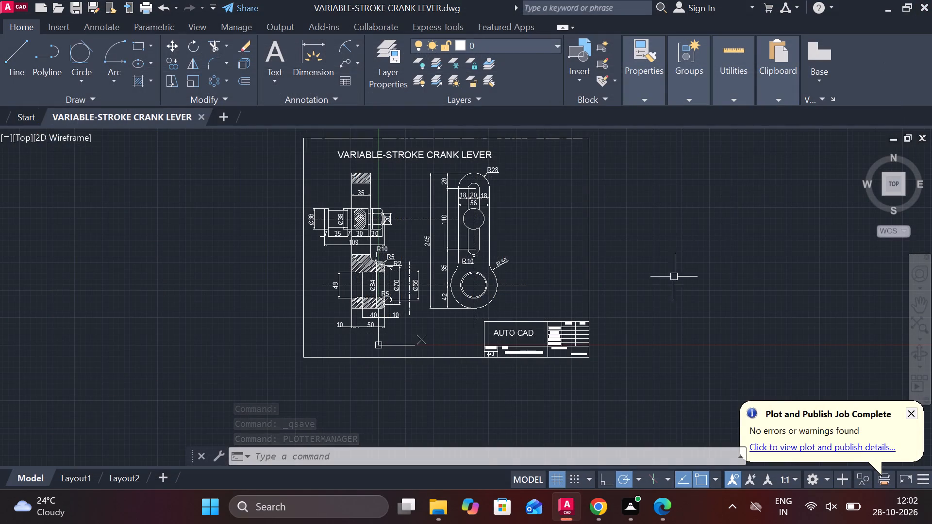
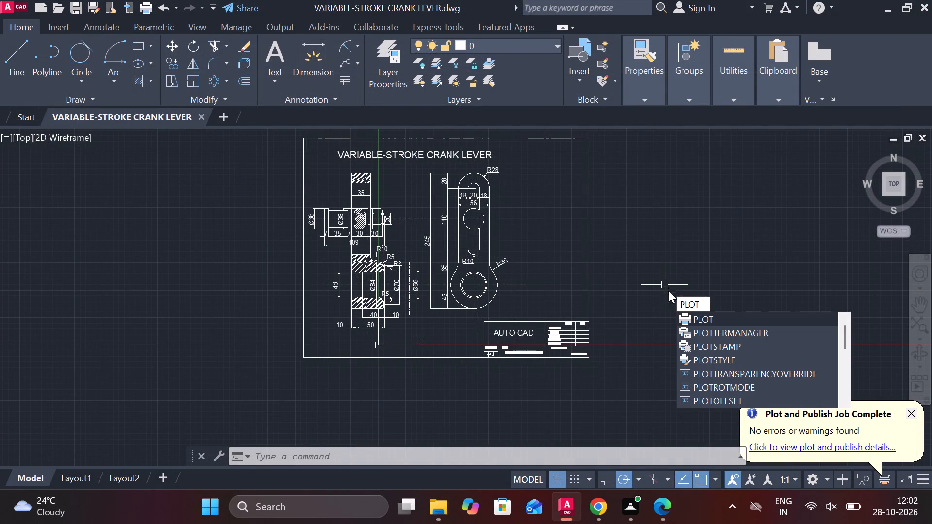
Start a plot of the drawing with the DWG To PDF.pc3 plotter and landscape orientation.
click(705, 320)
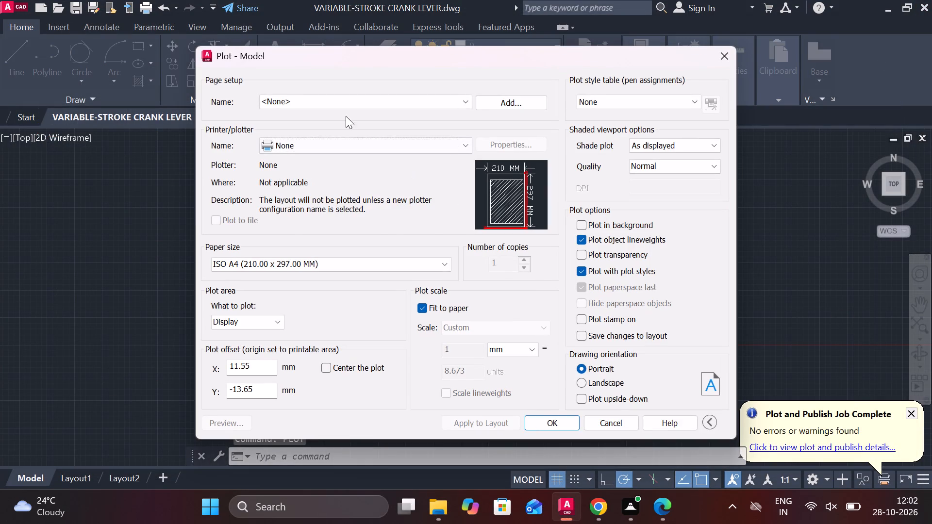
click(344, 141)
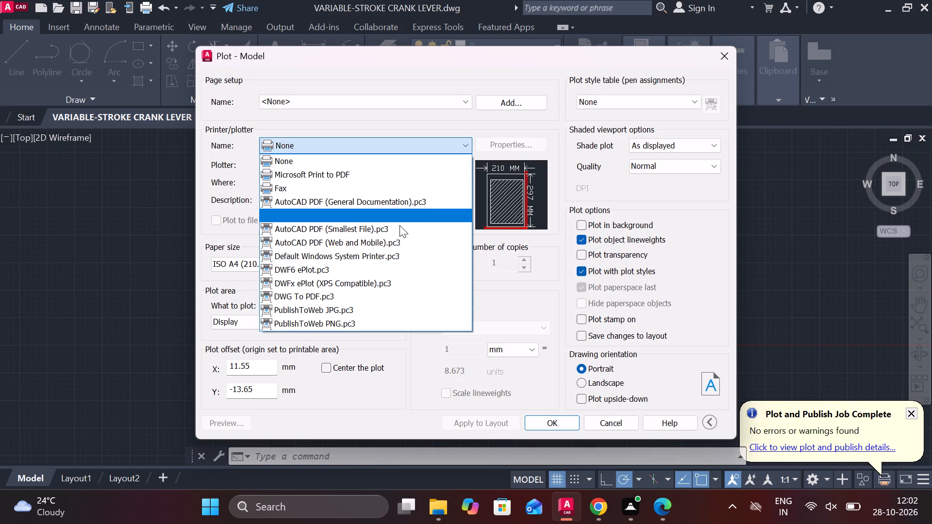
click(321, 302)
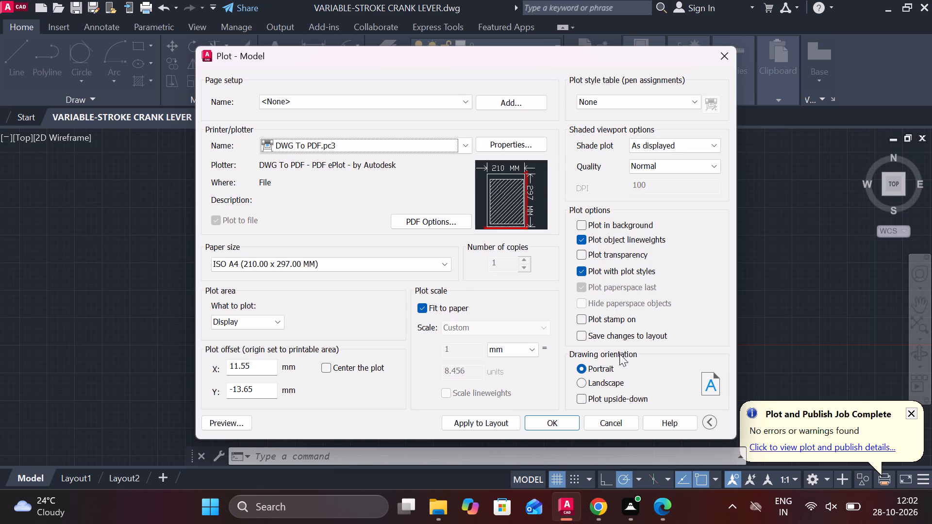
click(582, 382)
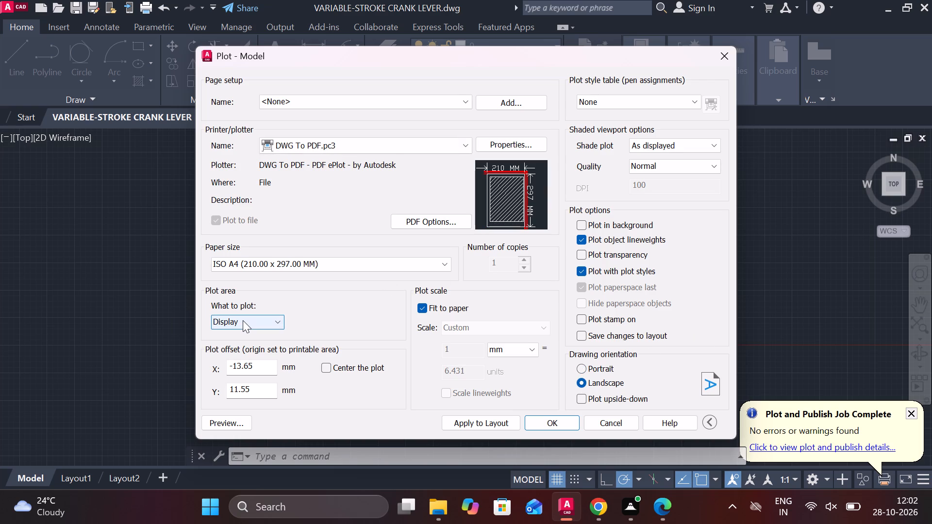
Open the choice of what area of the drawing to plot.
click(243, 320)
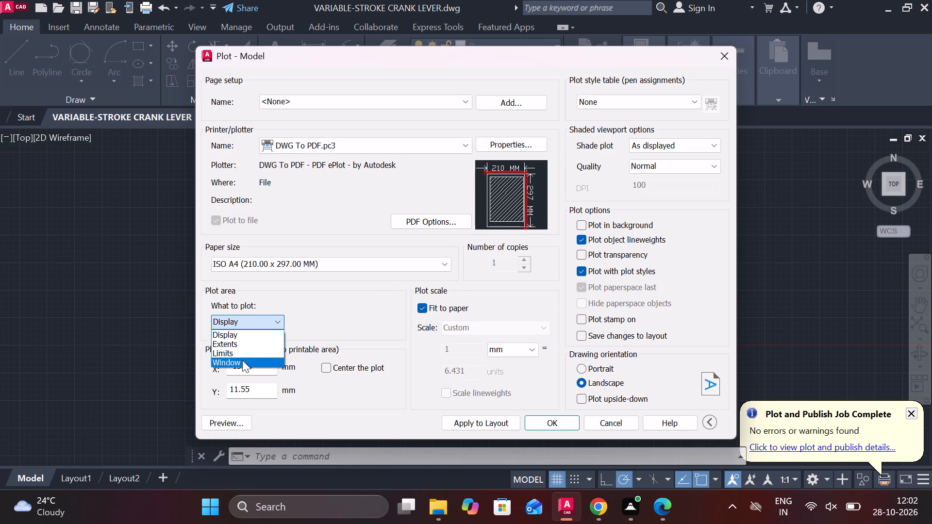
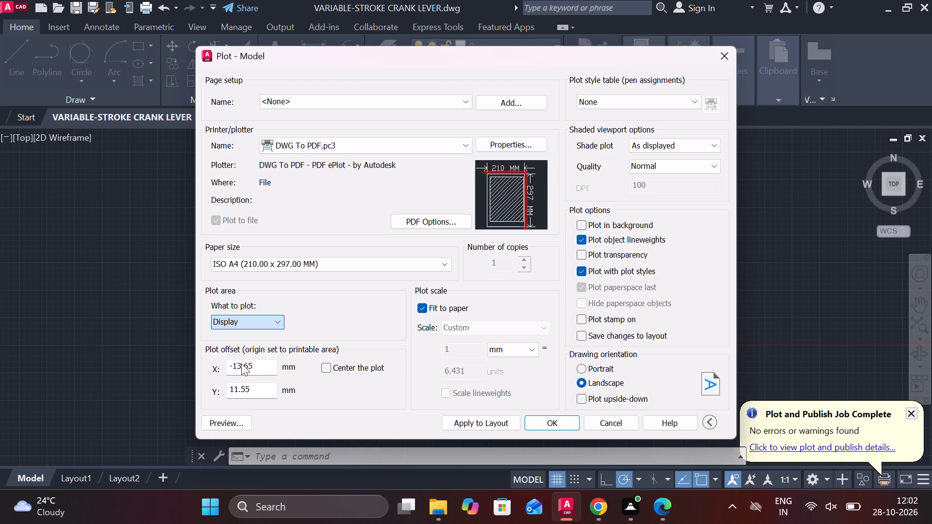
Set the plot area to a window just outside the whole sheet border and accept the plot settings.
middle_drag(261, 156, 273, 161)
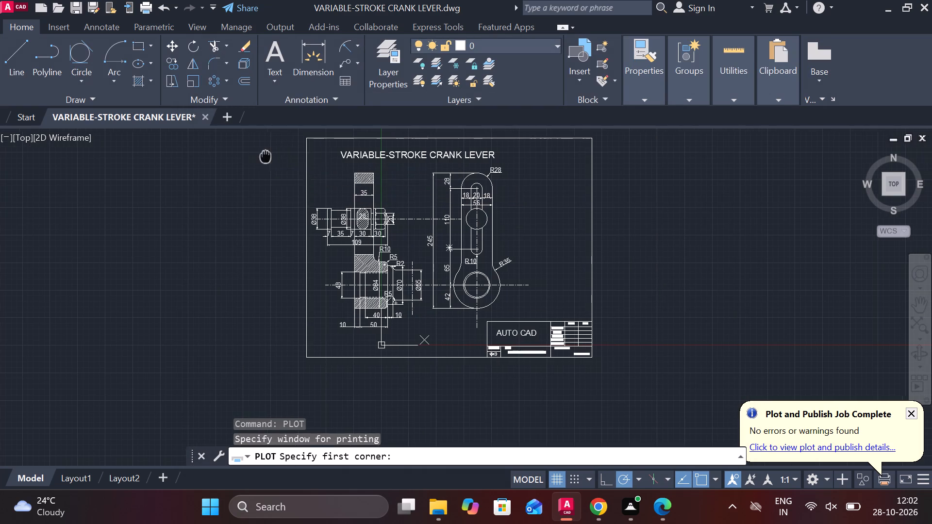
middle_drag(273, 161, 287, 193)
click(306, 150)
middle_drag(402, 332, 401, 330)
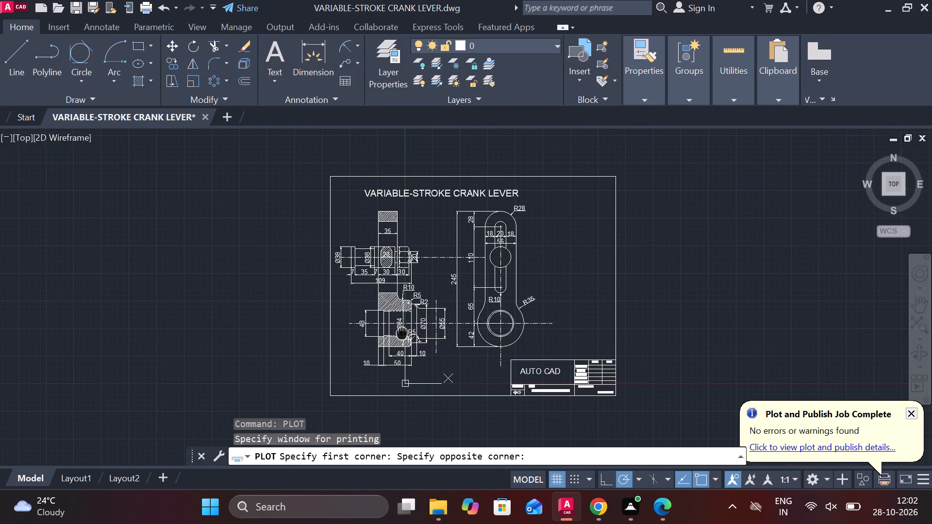
middle_drag(401, 330, 384, 274)
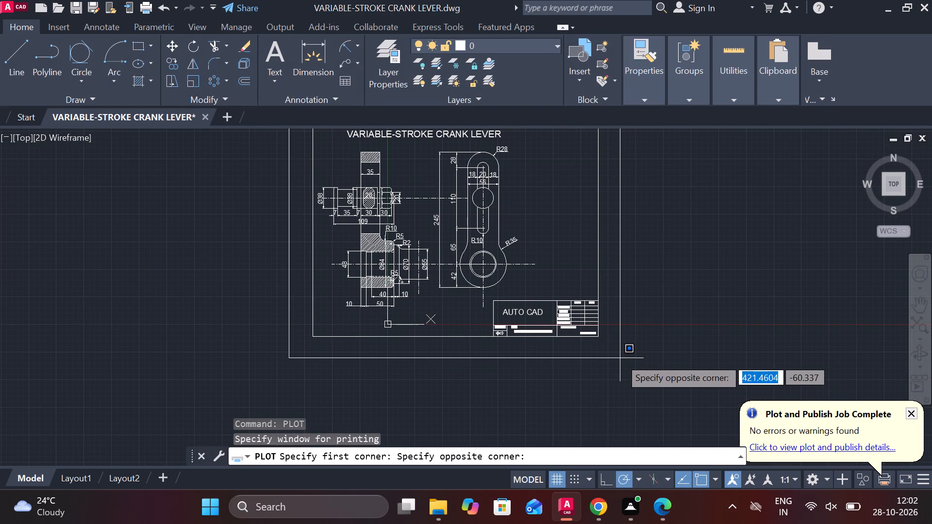
click(616, 353)
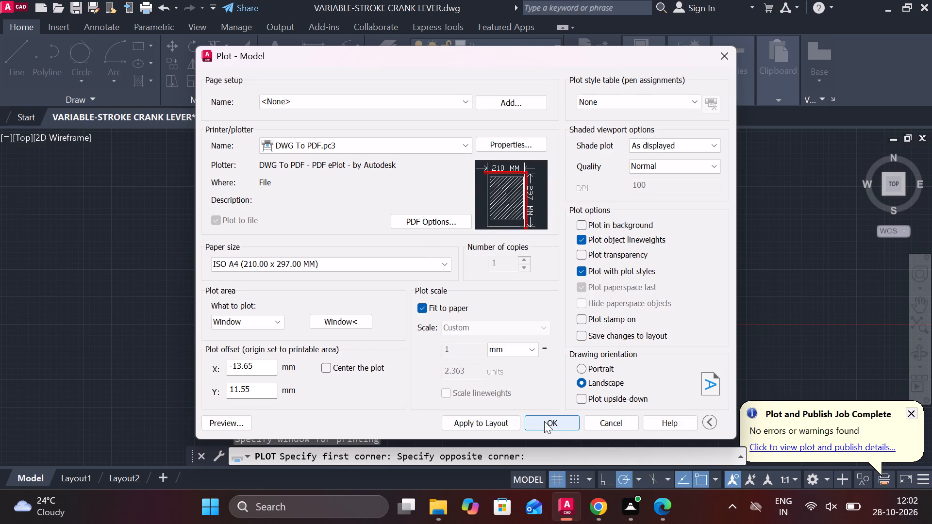
click(544, 421)
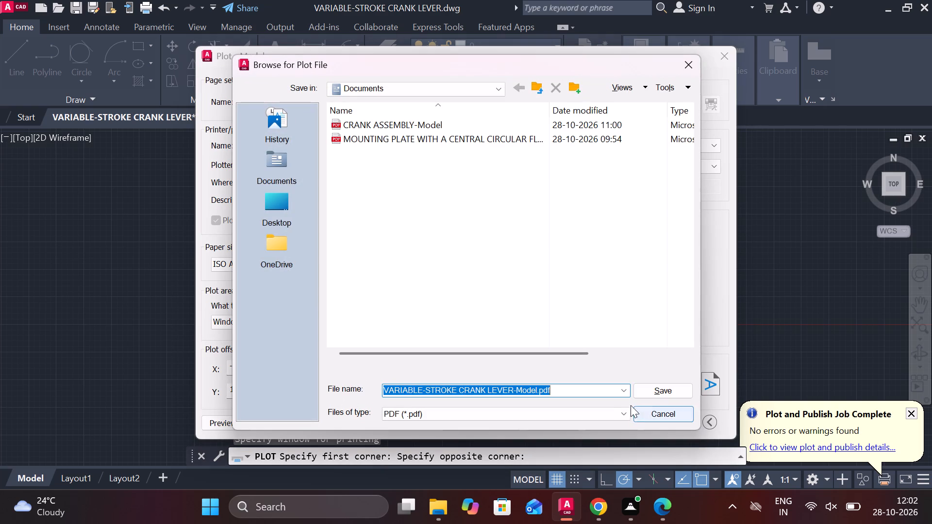
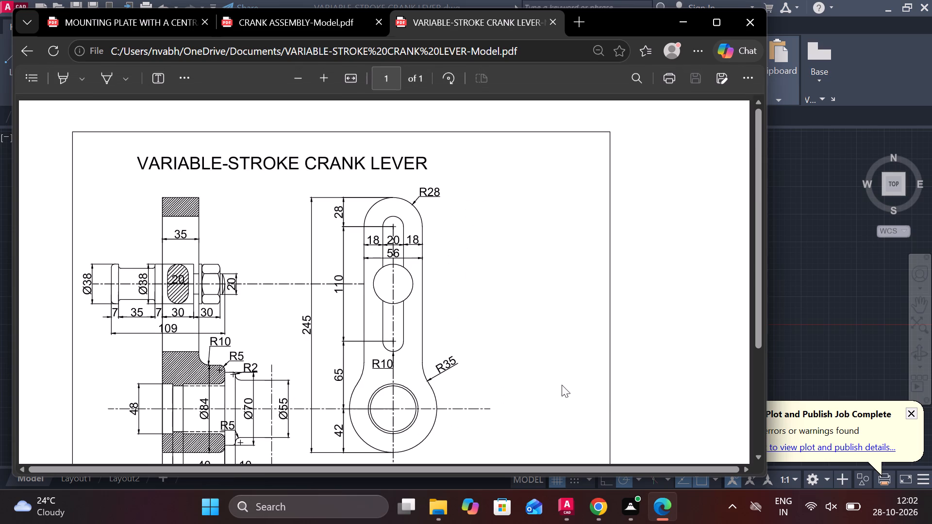
Look over the plotted VARIABLE-STROKE CRANK LEVER PDF, from the heading and views down to the title block and border.
scroll(510, 381, down, 2)
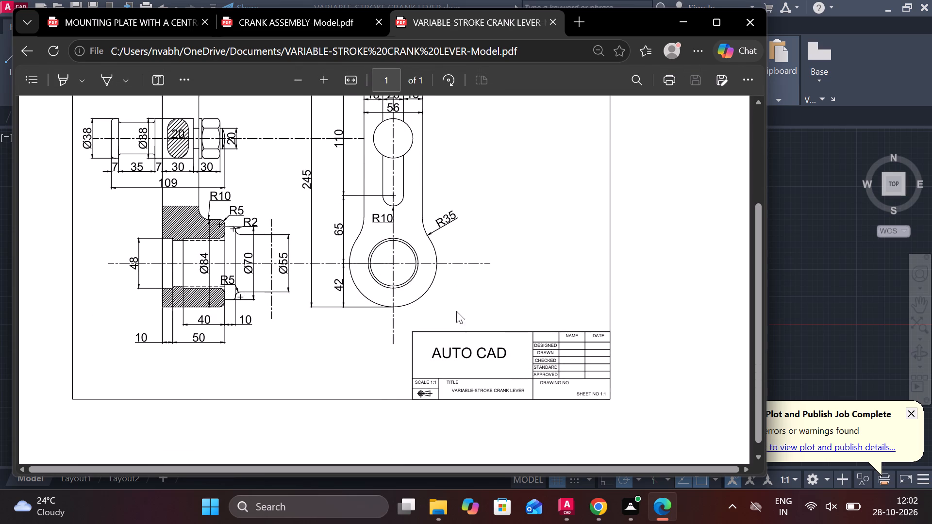
scroll(454, 306, up, 1)
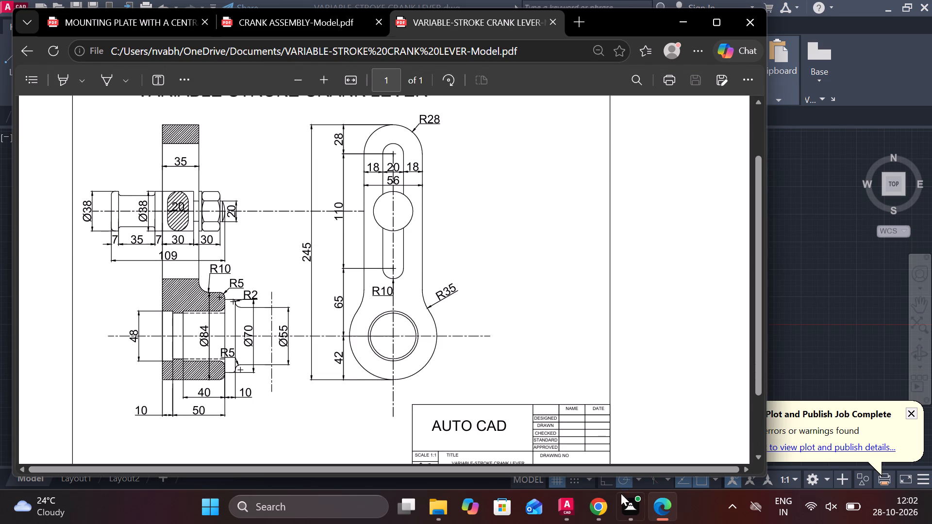